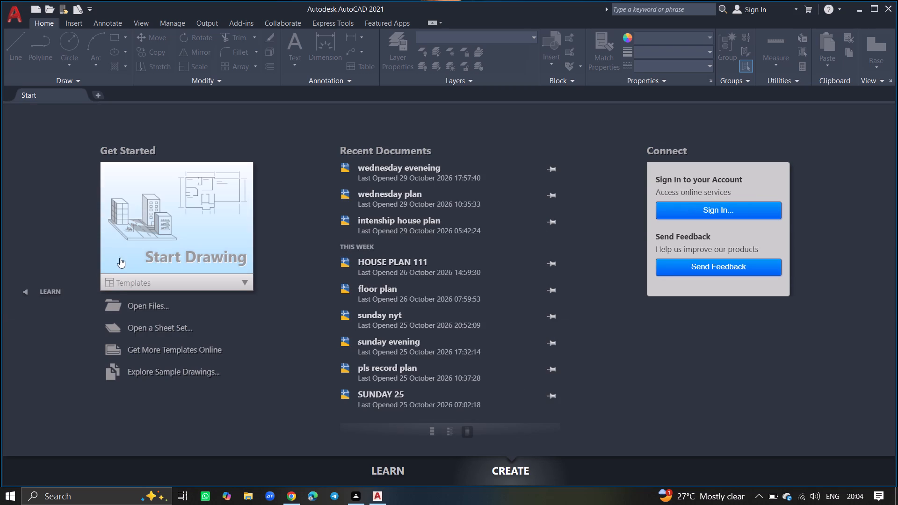
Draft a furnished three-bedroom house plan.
Start a new blank drawing.
double_click(130, 252)
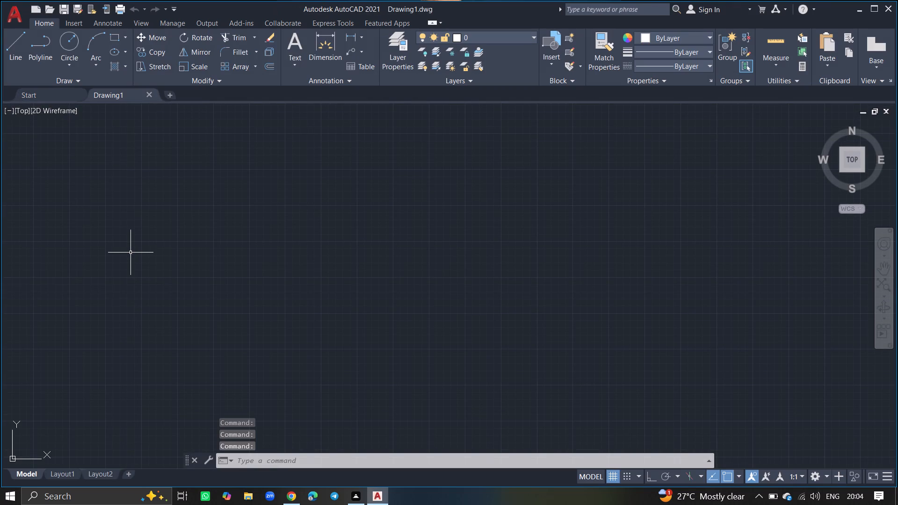
Set the drawing's length units to Engineering with 0'-0" precision.
text(units)
key(Return)
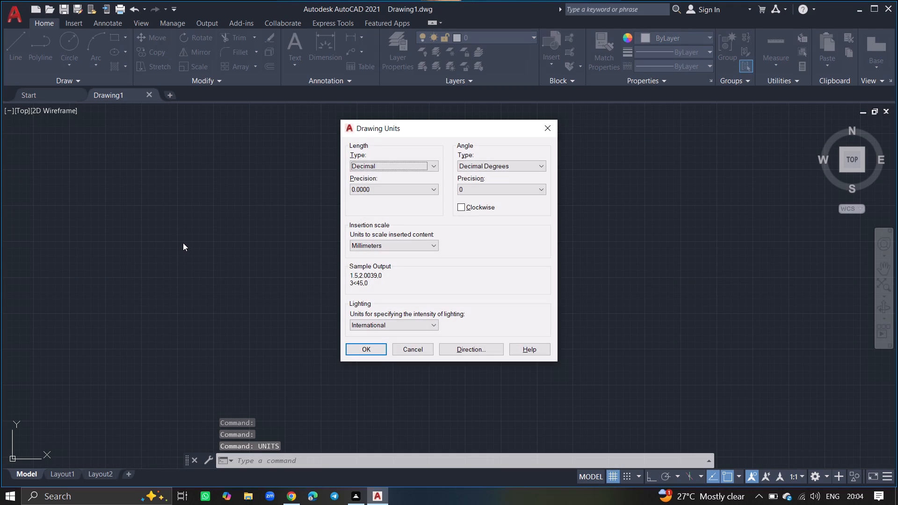
click(381, 168)
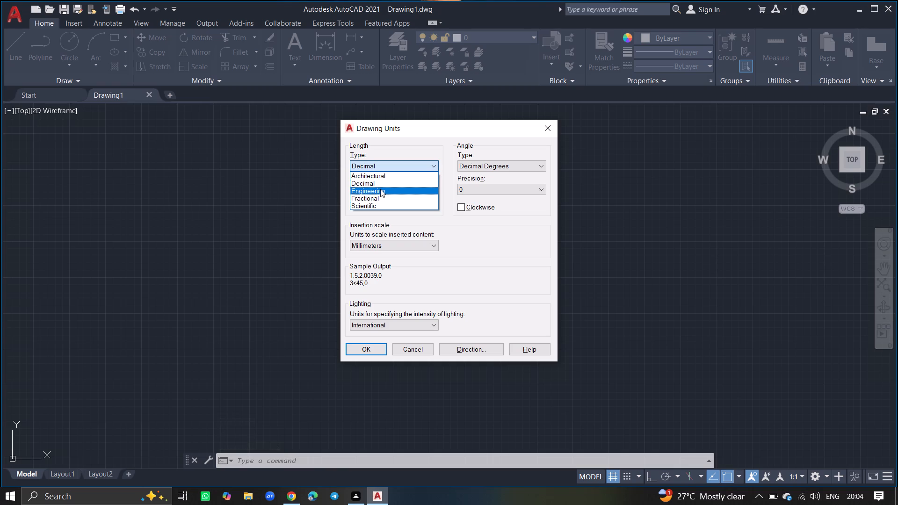
click(380, 189)
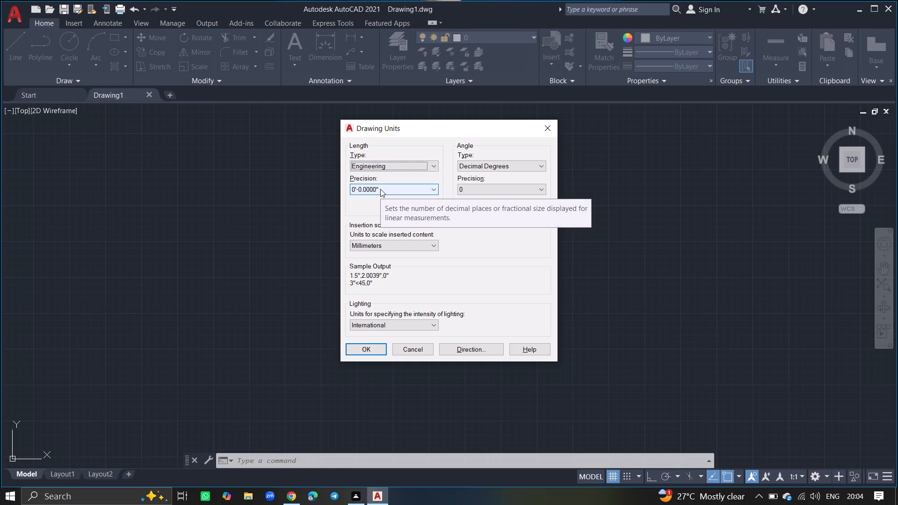
click(380, 189)
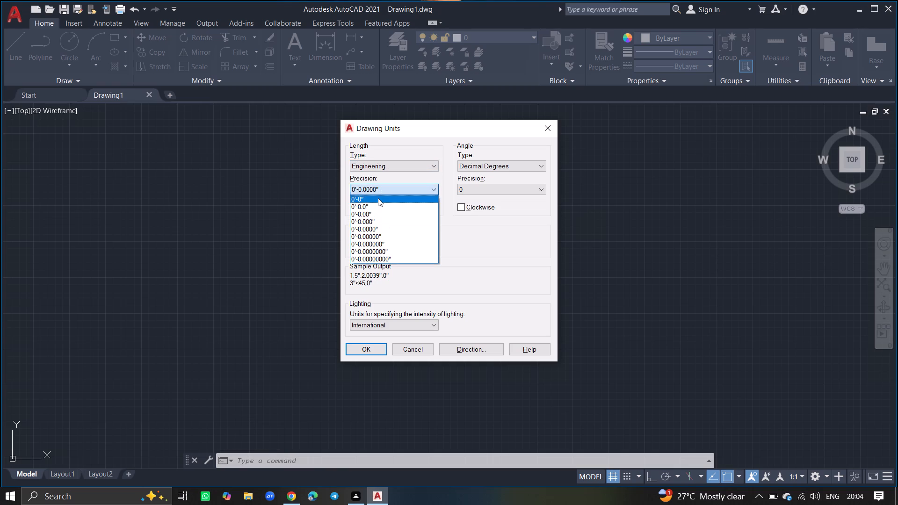
click(378, 199)
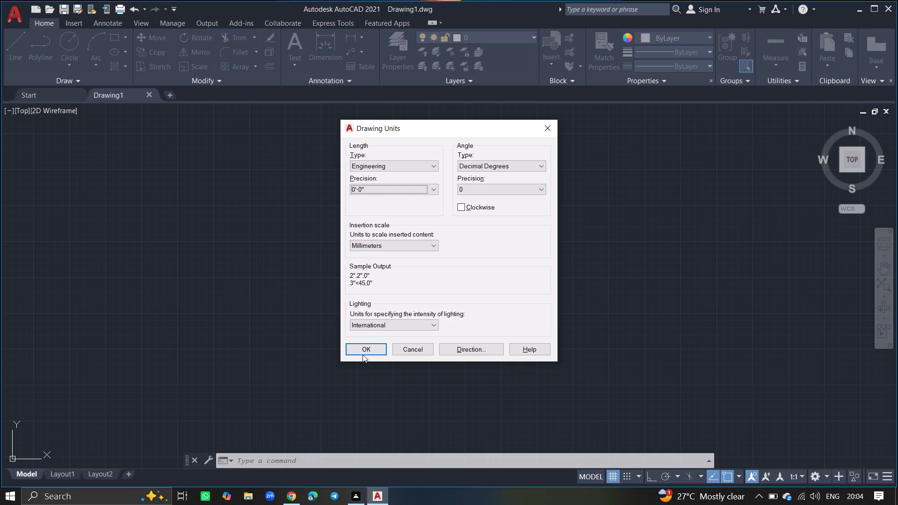
click(364, 349)
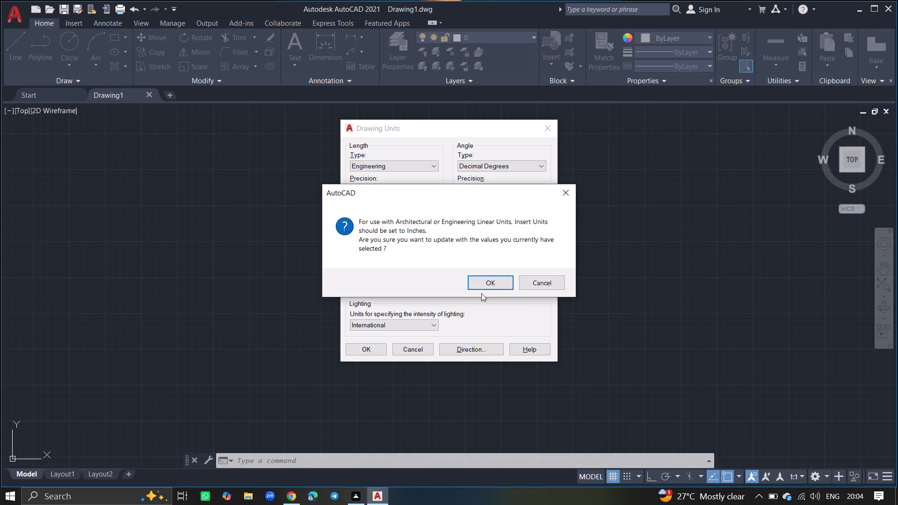
click(483, 283)
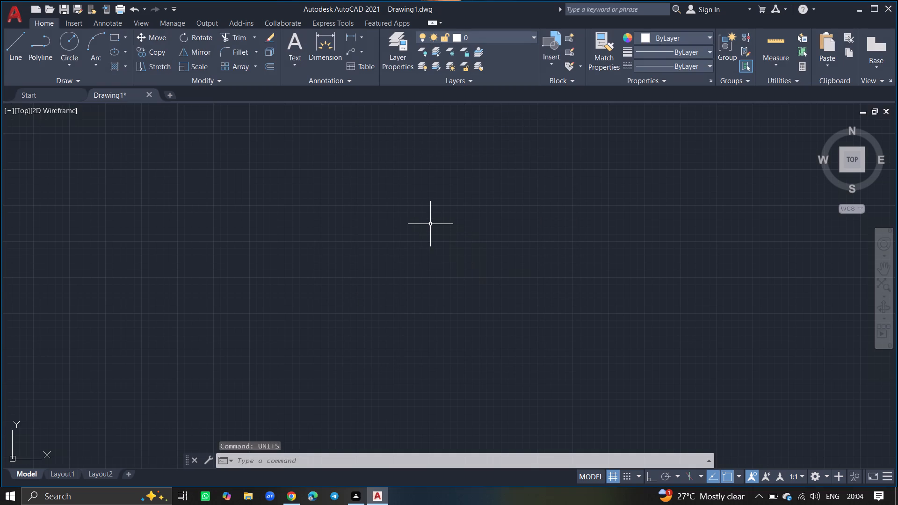
Modify the ISO-25 dimension style to Engineering primary units with 0'-0" precision and set it current.
text(off)
key(Escape)
key(d)
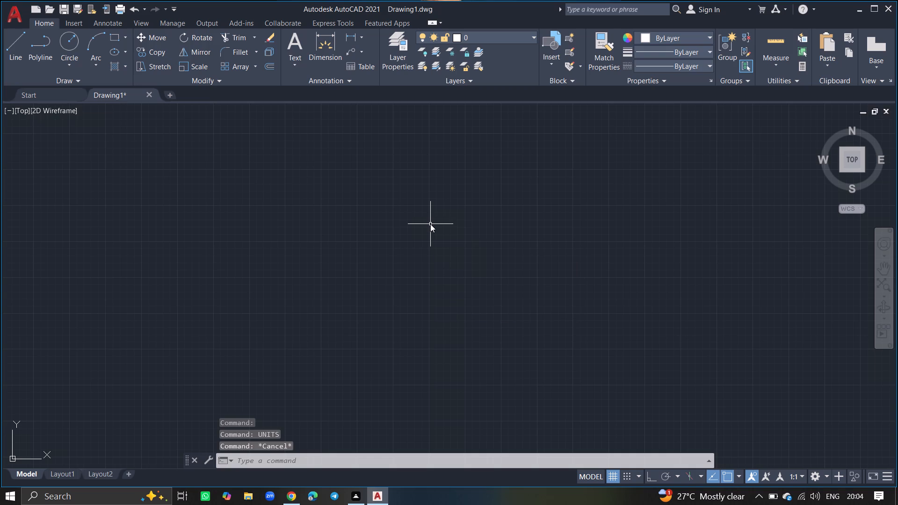
key(Return)
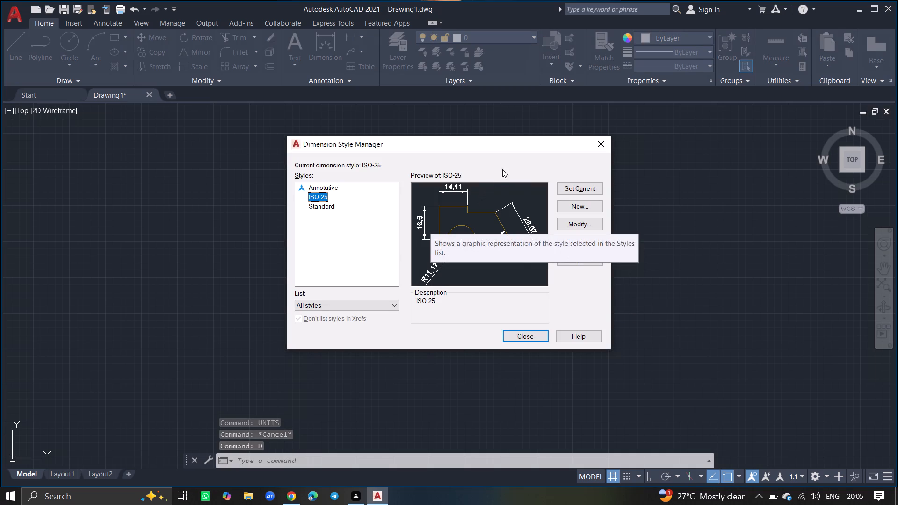
click(563, 221)
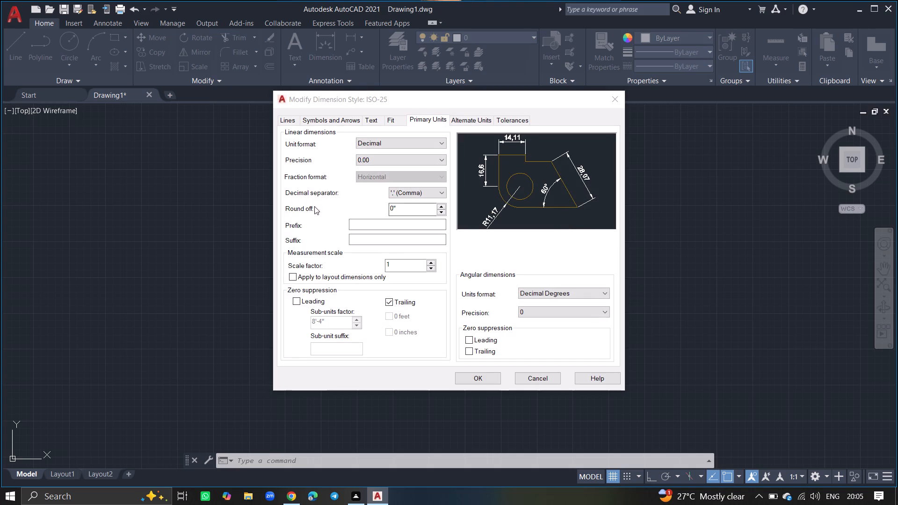
click(377, 139)
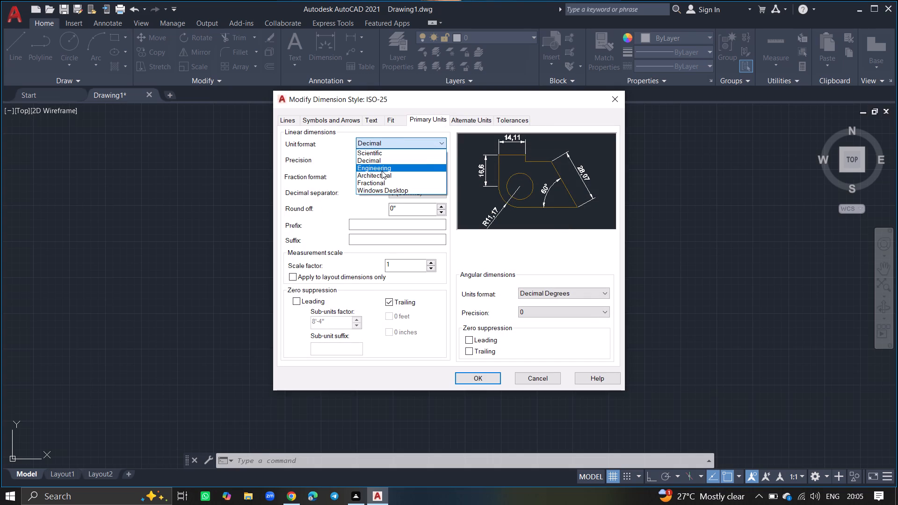
click(382, 171)
click(382, 158)
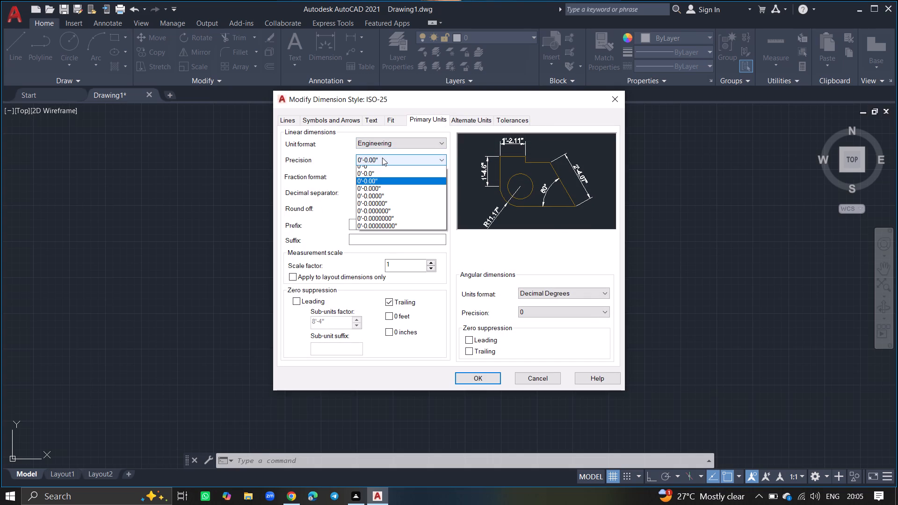
click(380, 167)
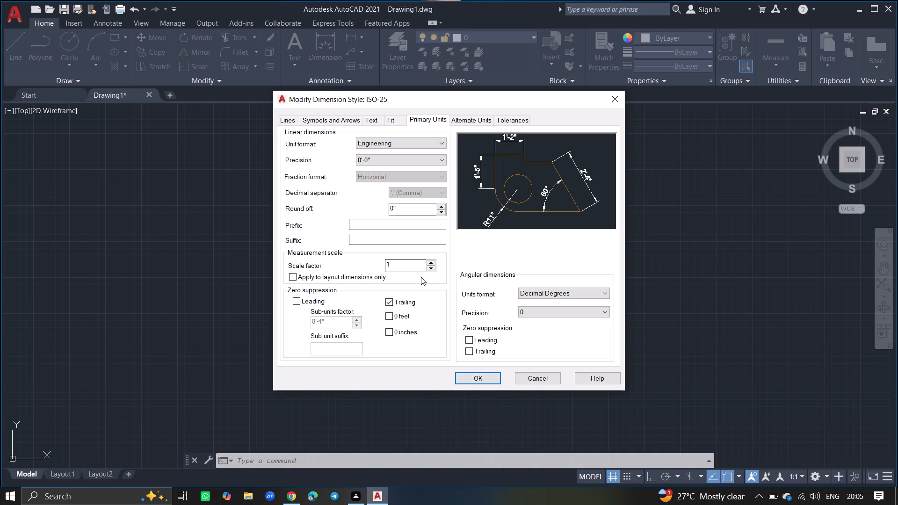
click(475, 376)
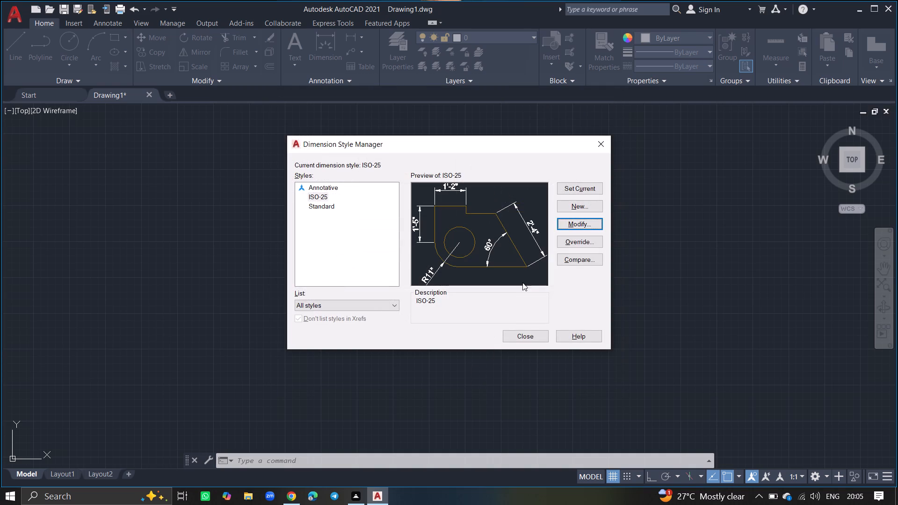
click(571, 190)
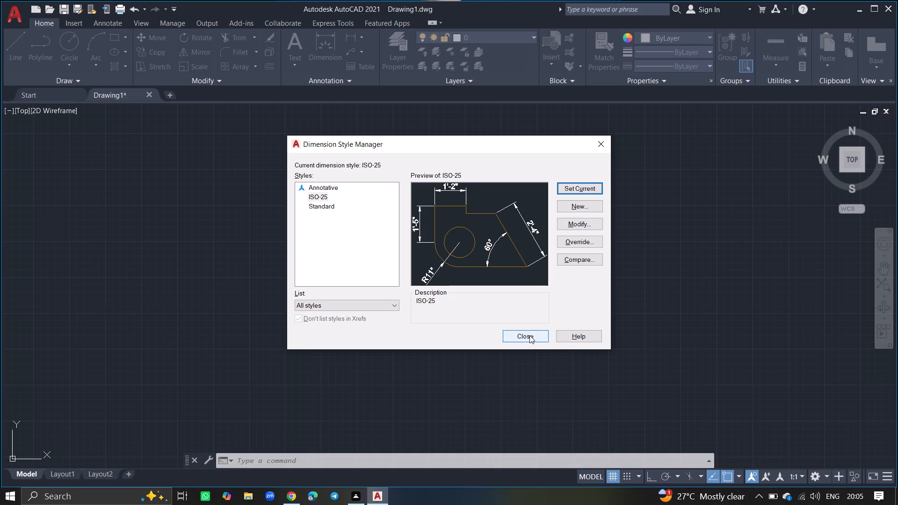
click(529, 335)
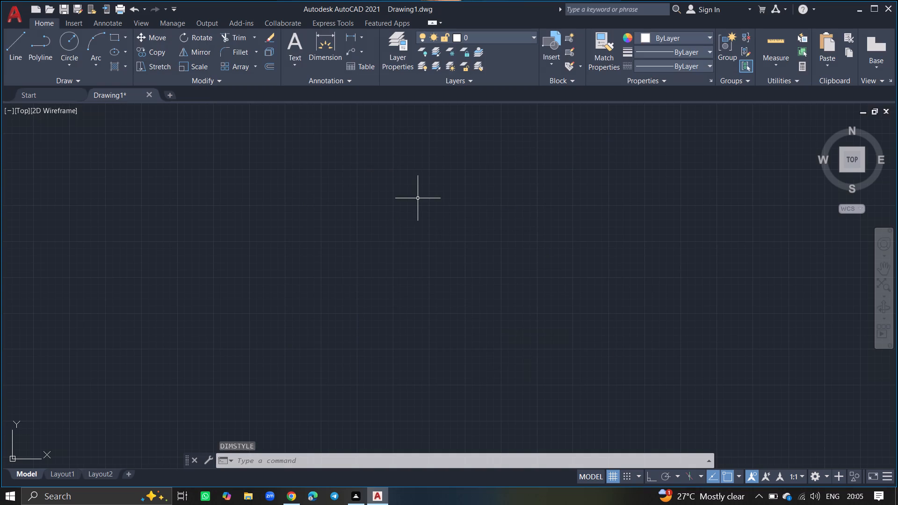
Create a new layer frozen in all viewports and name it walls.
click(401, 59)
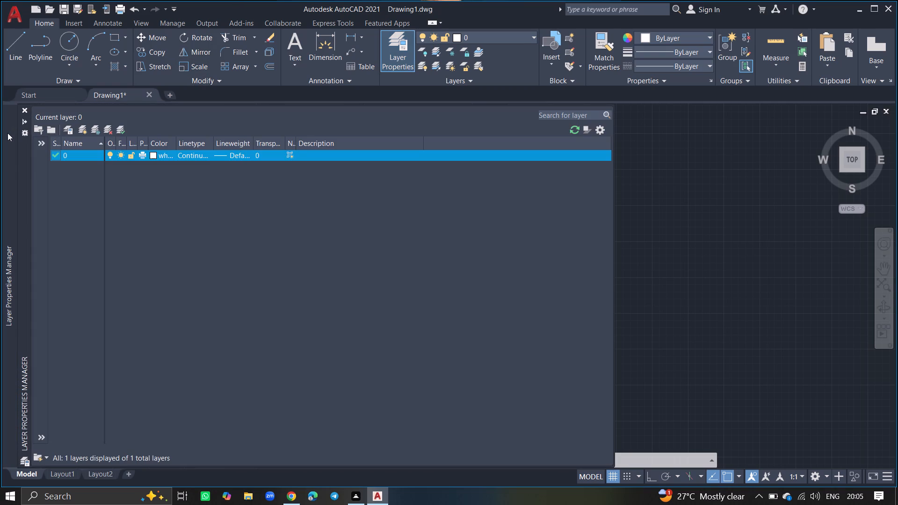
click(93, 130)
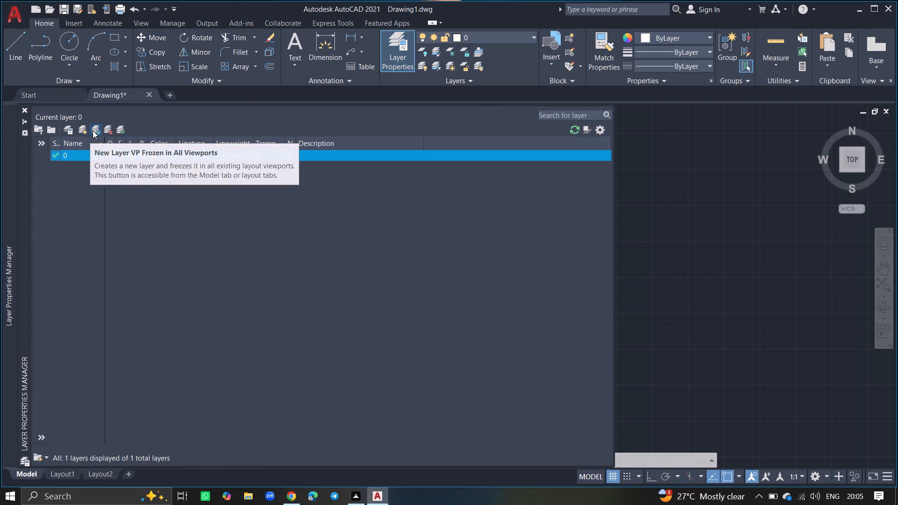
click(87, 165)
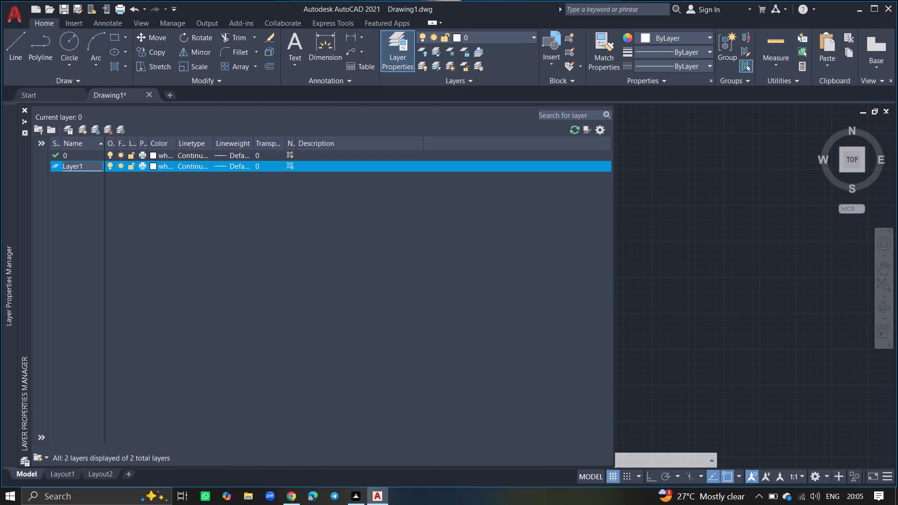
key(BackSpace)
key(BackSpace)
key(BackSpace)
key(BackSpace)
key(BackSpace)
key(BackSpace)
key(BackSpace)
key(BackSpace)
key(BackSpace)
text(wall)
key(s)
click(88, 182)
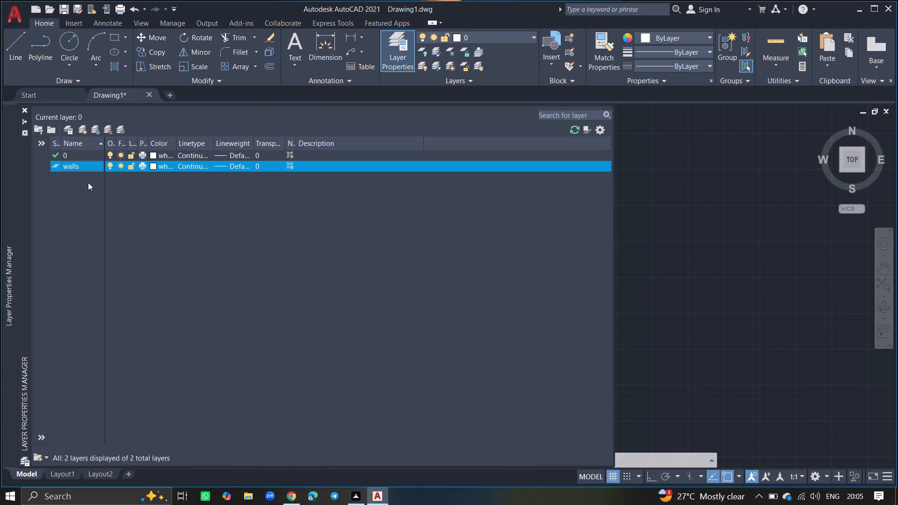
Set the walls layer's colour to yellow, index 50, and toggle its new-viewport freeze setting.
click(151, 166)
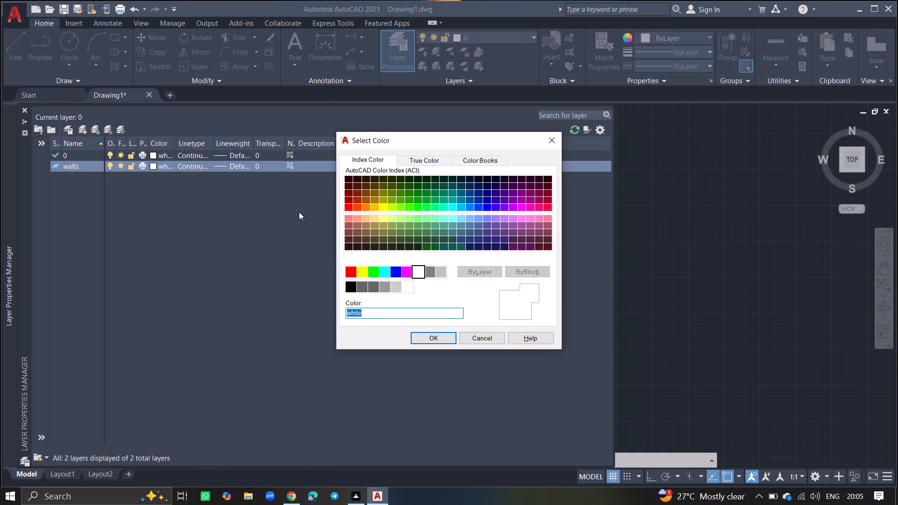
click(383, 207)
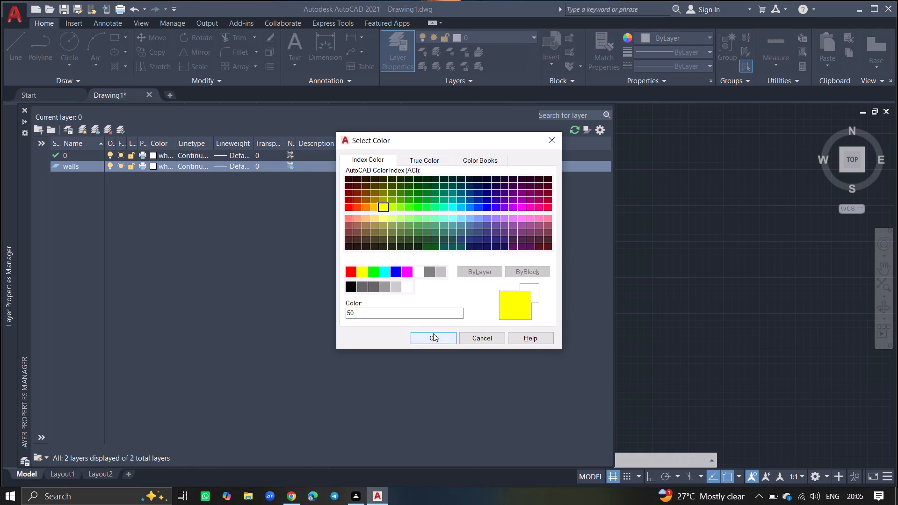
click(433, 333)
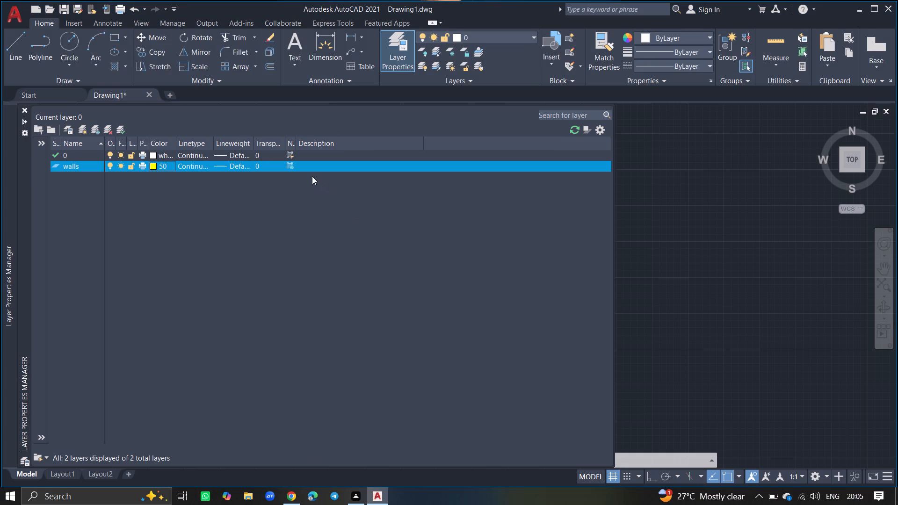
click(290, 165)
Create another layer frozen in all viewports and name it doors.
click(92, 129)
click(88, 173)
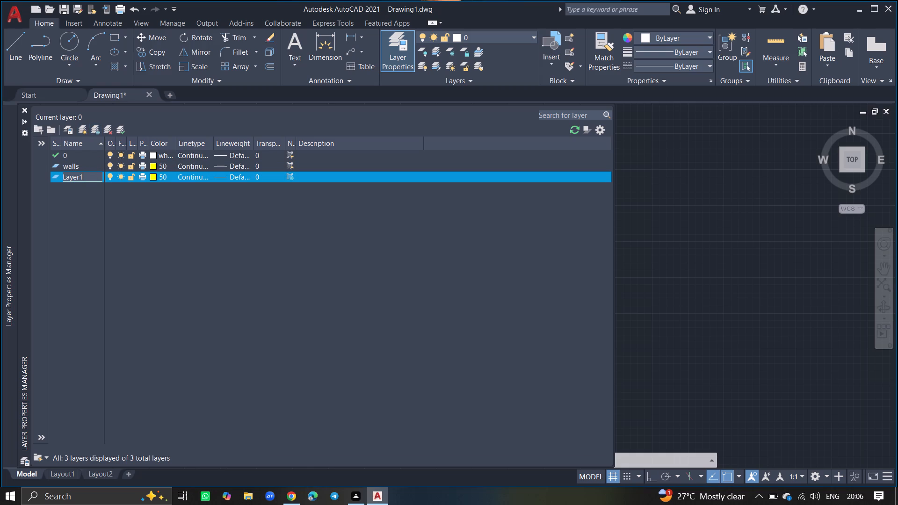
key(BackSpace)
key(BackSpace)
key(BackSpace)
key(BackSpace)
key(BackSpace)
key(BackSpace)
text(doors)
click(90, 196)
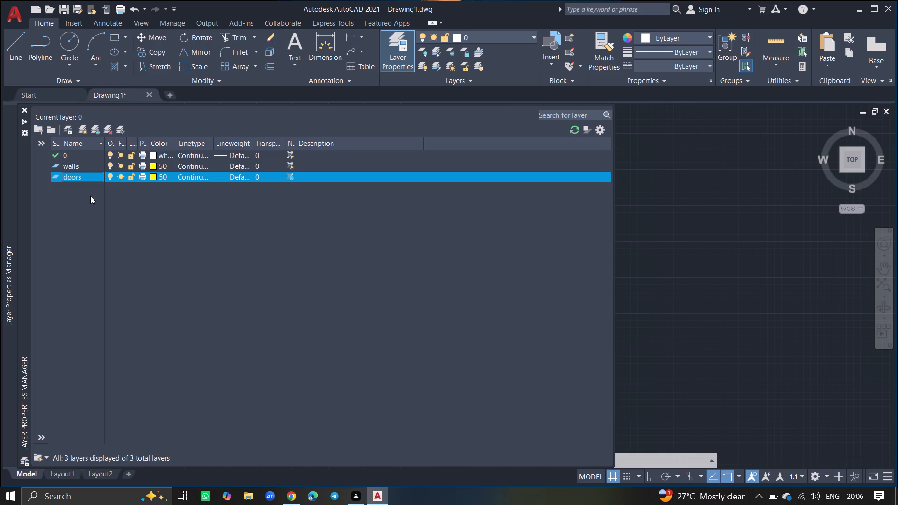
Set the doors layer's colour to red, index 10, and toggle its new-viewport freeze setting.
click(154, 177)
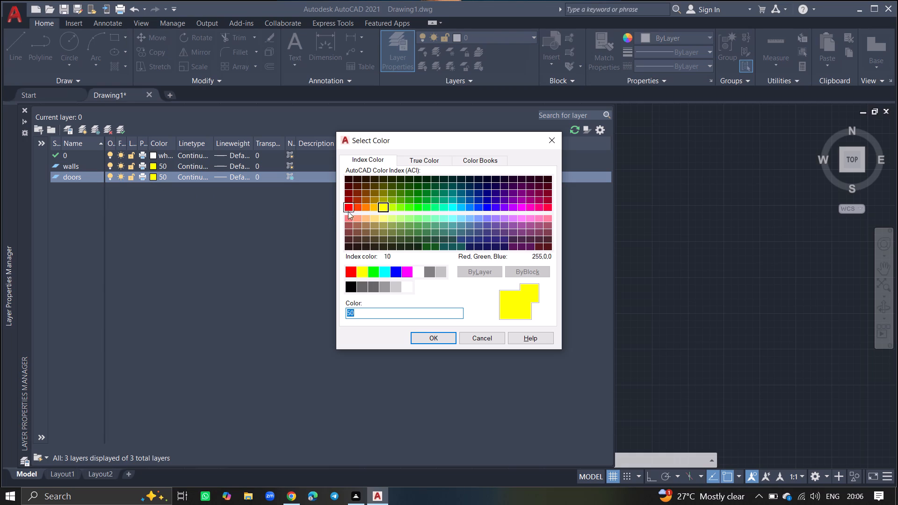
click(348, 210)
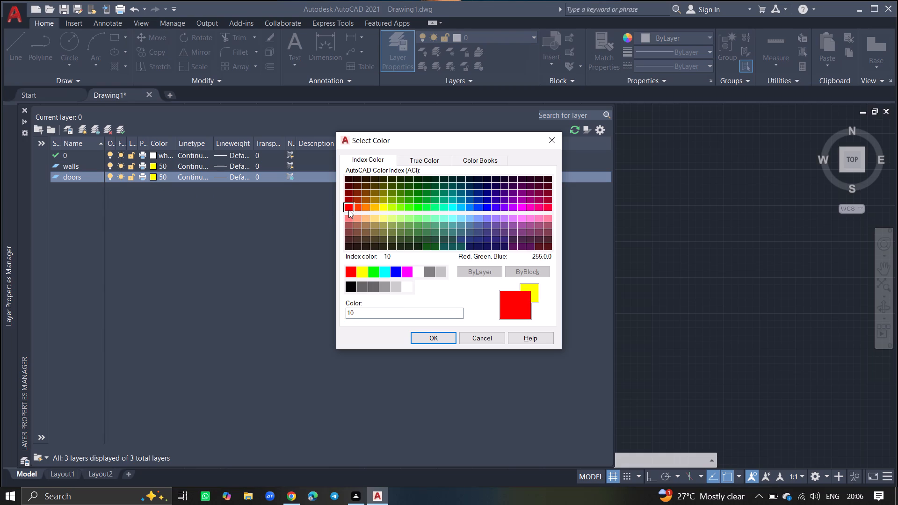
click(419, 341)
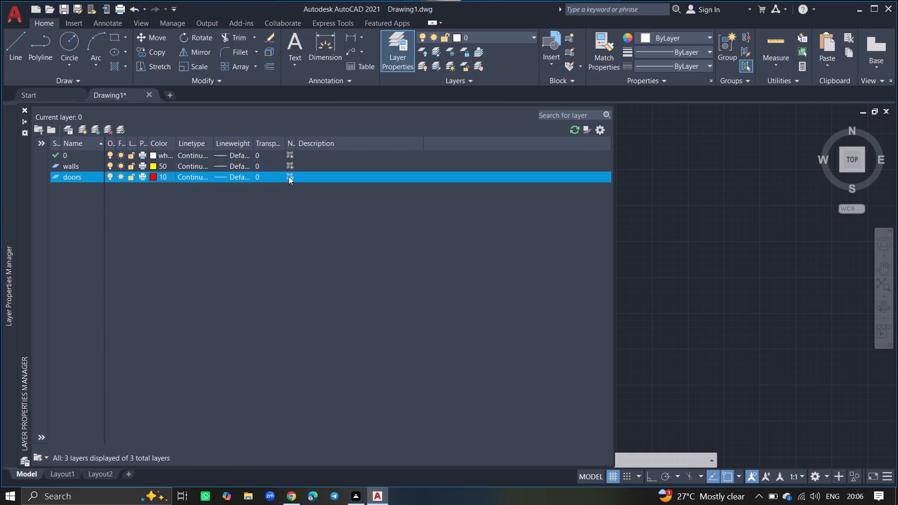
click(289, 176)
Create another layer frozen in all viewports and name it windows.
click(94, 130)
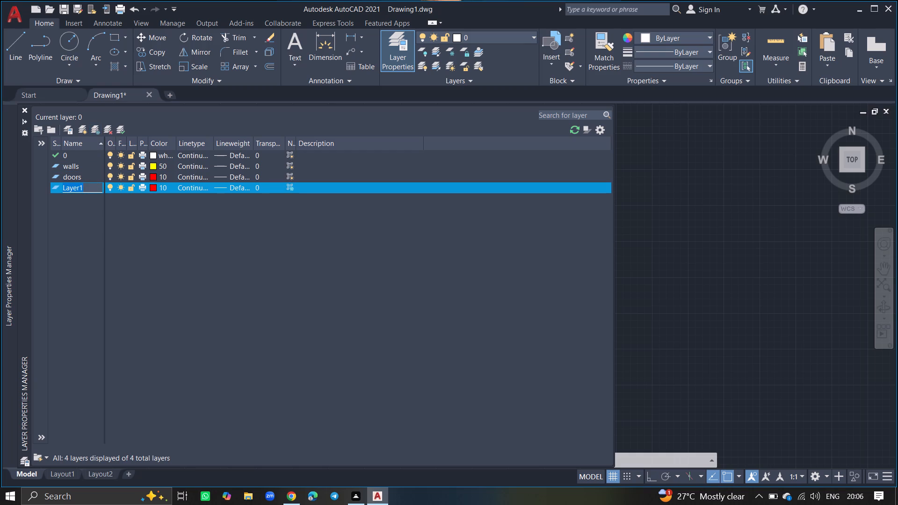
click(92, 186)
key(BackSpace)
key(BackSpace)
key(BackSpace)
key(BackSpace)
key(BackSpace)
key(BackSpace)
key(BackSpace)
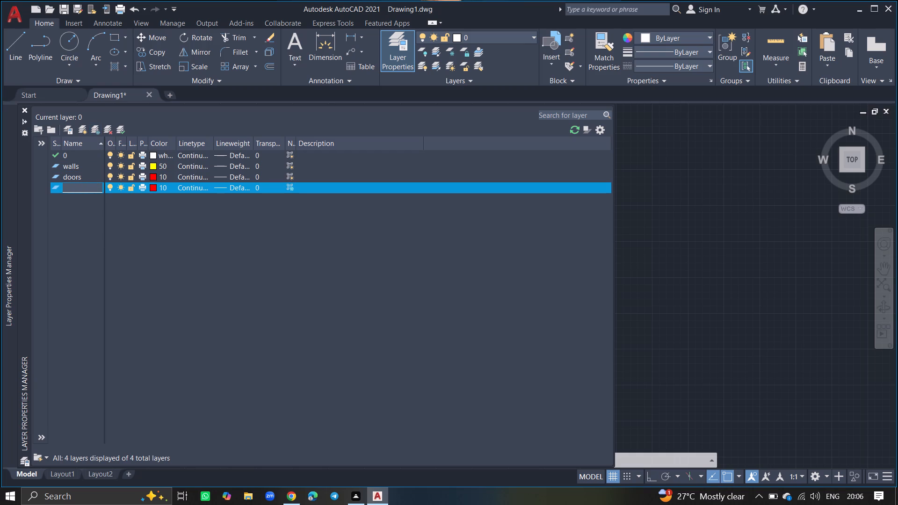
text(win)
key(d)
key(o)
text(ws)
click(92, 209)
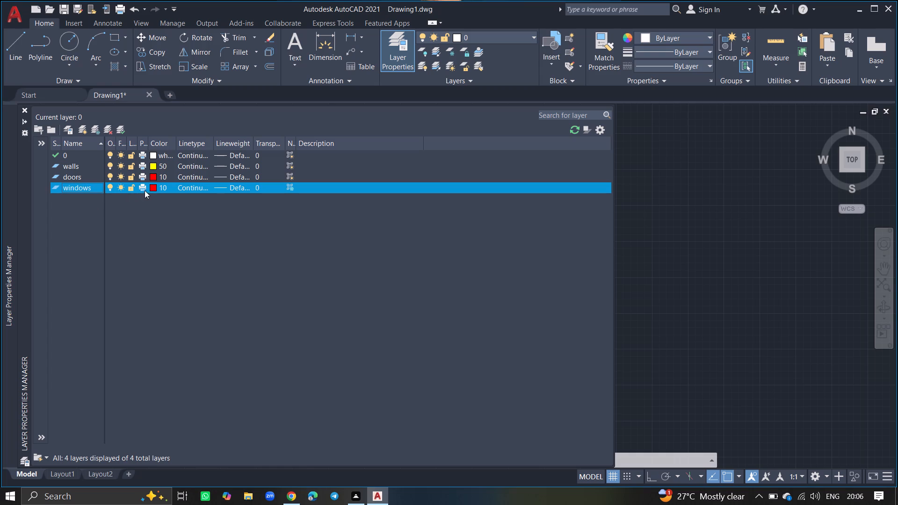
Set the windows layer's colour to orange, index 30, and toggle its new-viewport freeze setting.
click(154, 184)
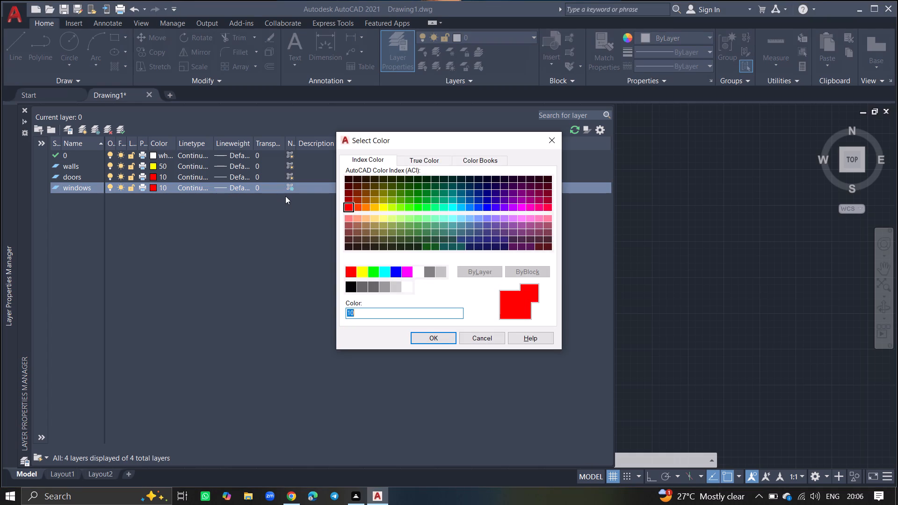
click(364, 206)
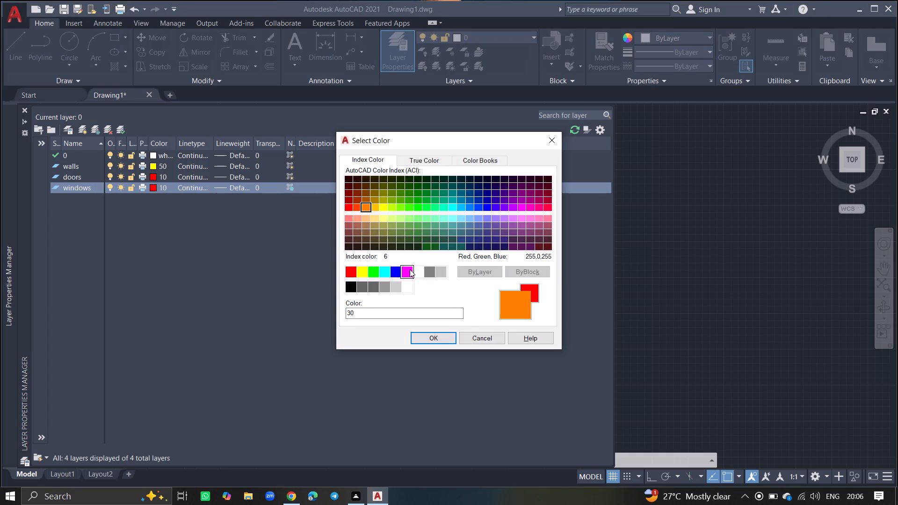
click(424, 332)
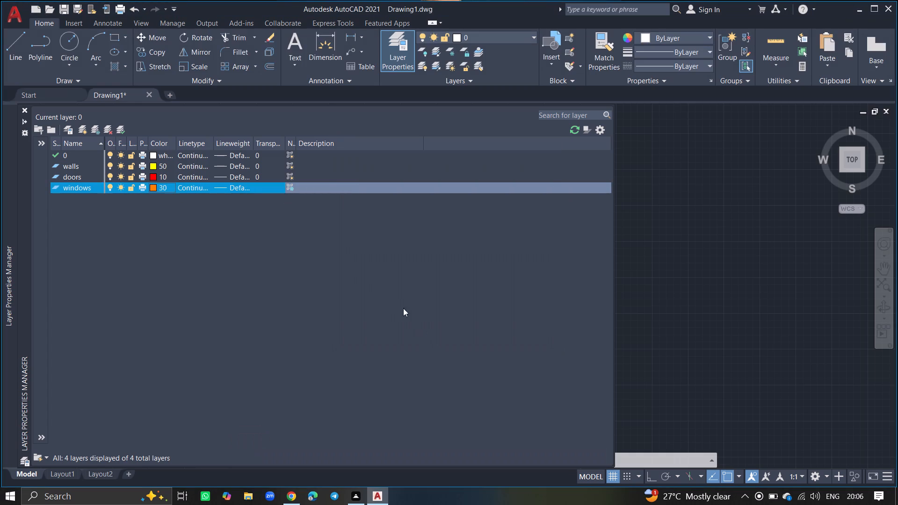
click(291, 187)
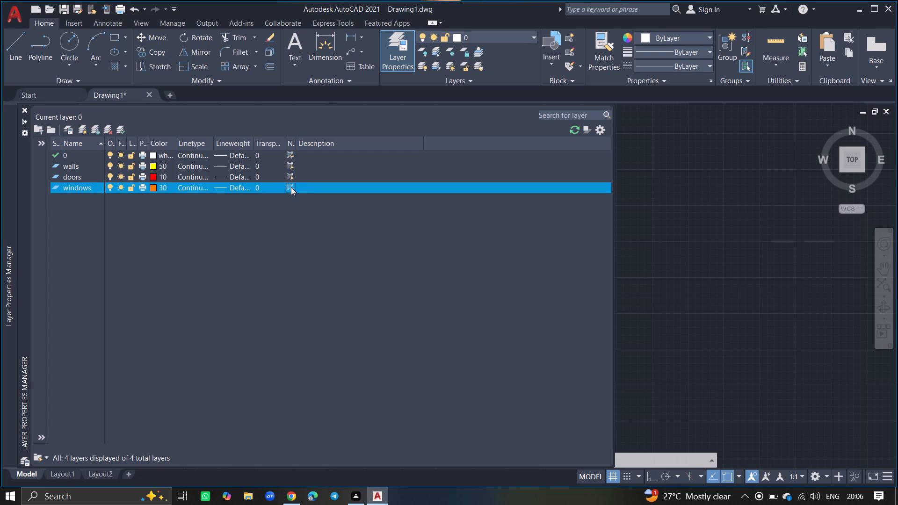
Create another layer frozen in all viewports and name it furniture.
click(94, 130)
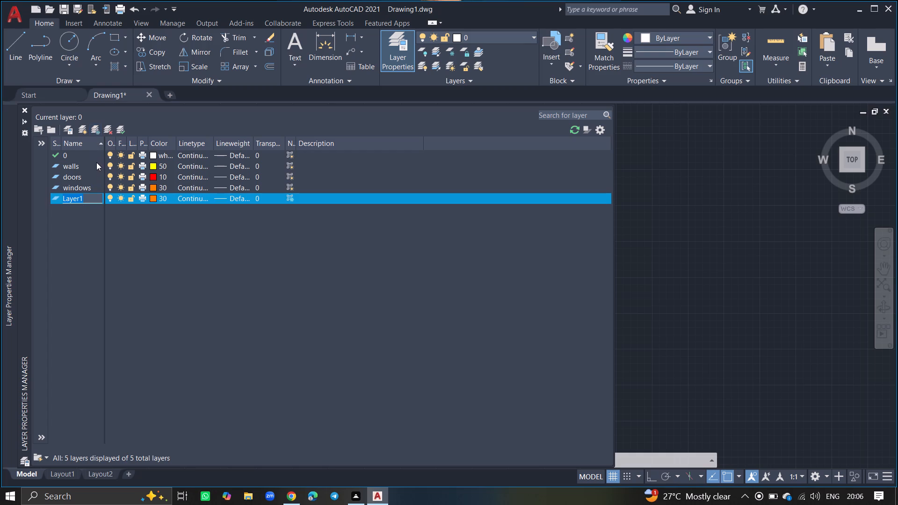
click(91, 199)
key(BackSpace)
key(BackSpace)
key(BackSpace)
key(BackSpace)
key(BackSpace)
key(BackSpace)
key(BackSpace)
key(BackSpace)
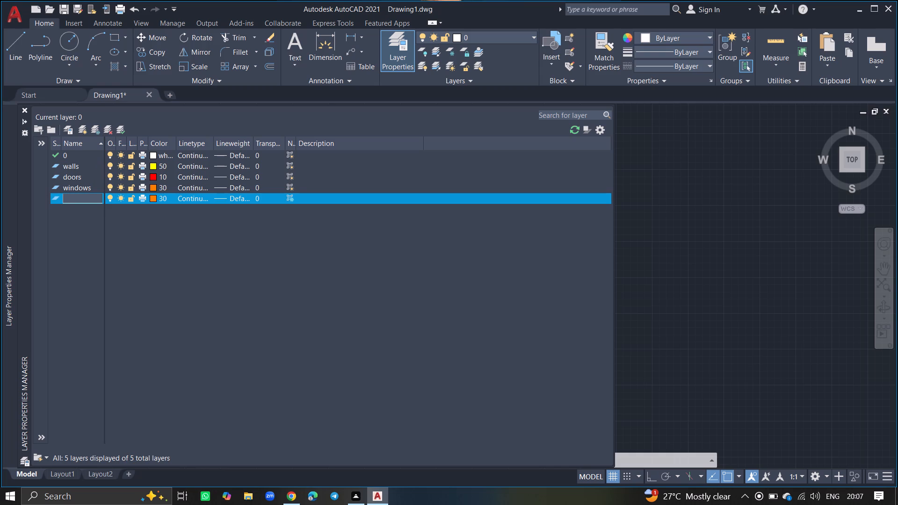
key(f)
key(u)
text(rniture)
click(85, 238)
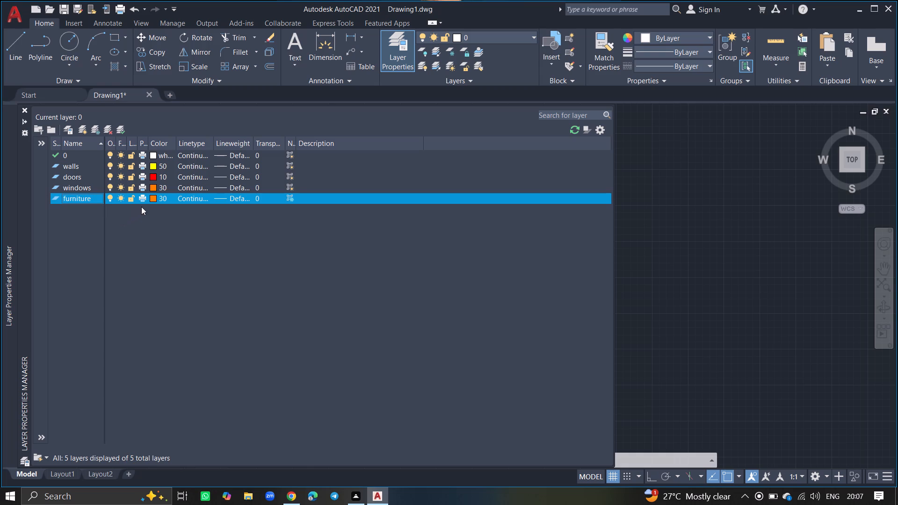
Set the furniture layer's colour to light blue, index 140, and toggle its new-viewport freeze setting.
click(153, 199)
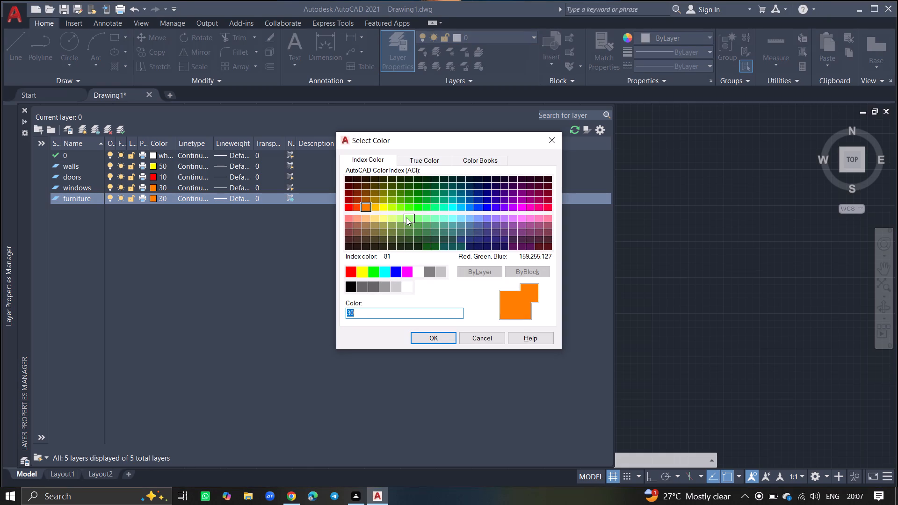
click(461, 209)
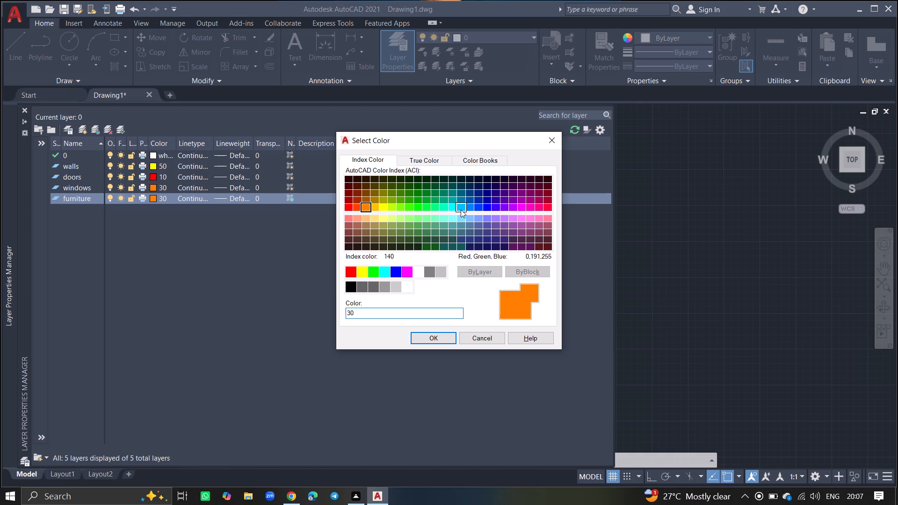
click(435, 342)
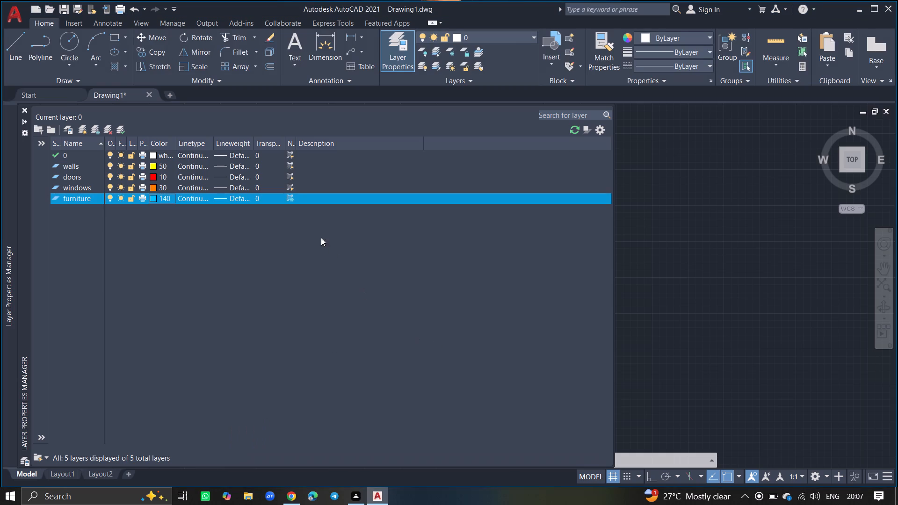
click(289, 196)
Create another layer frozen in all viewports and name it text.
click(94, 130)
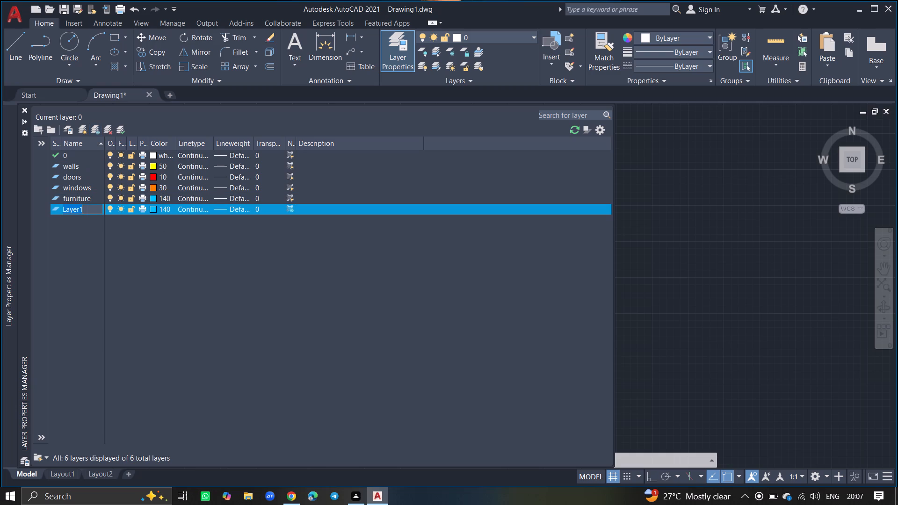
key(BackSpace)
key(BackSpace)
key(BackSpace)
text(text)
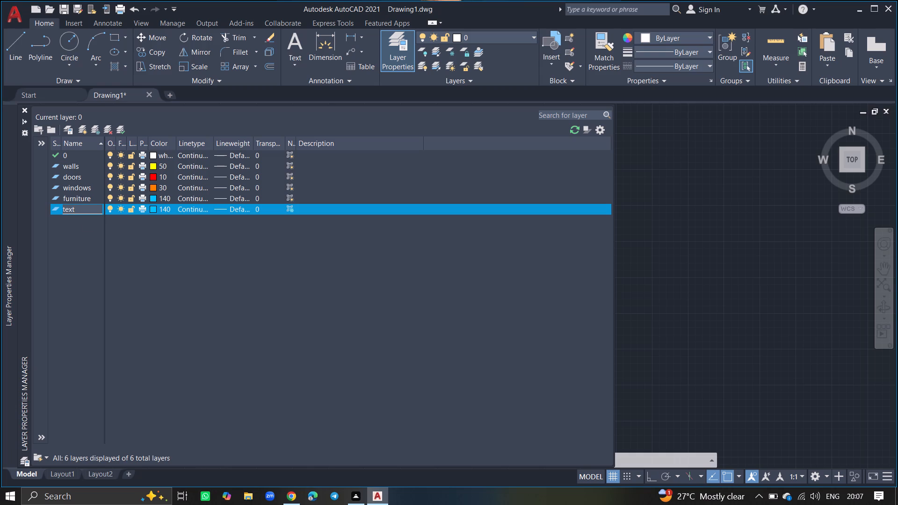
click(84, 237)
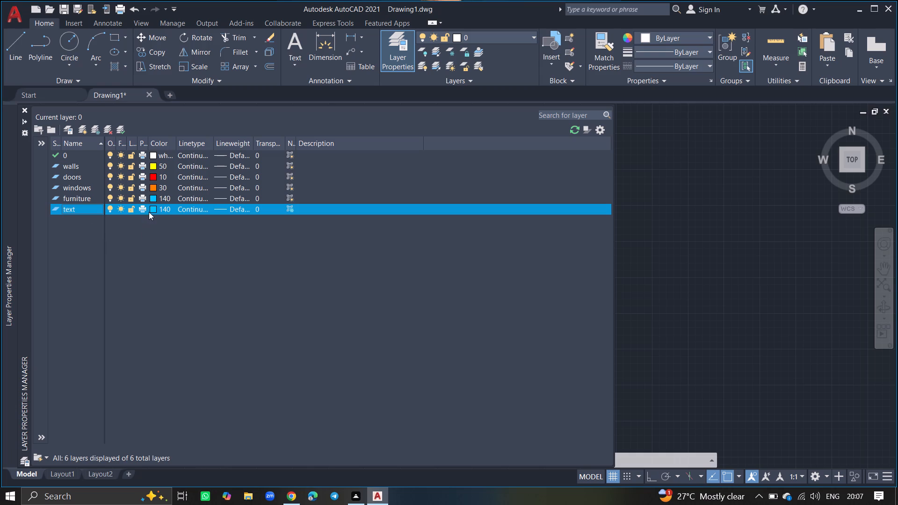
Set the text layer's colour to violet, index 190, and toggle its new-viewport freeze setting.
click(151, 210)
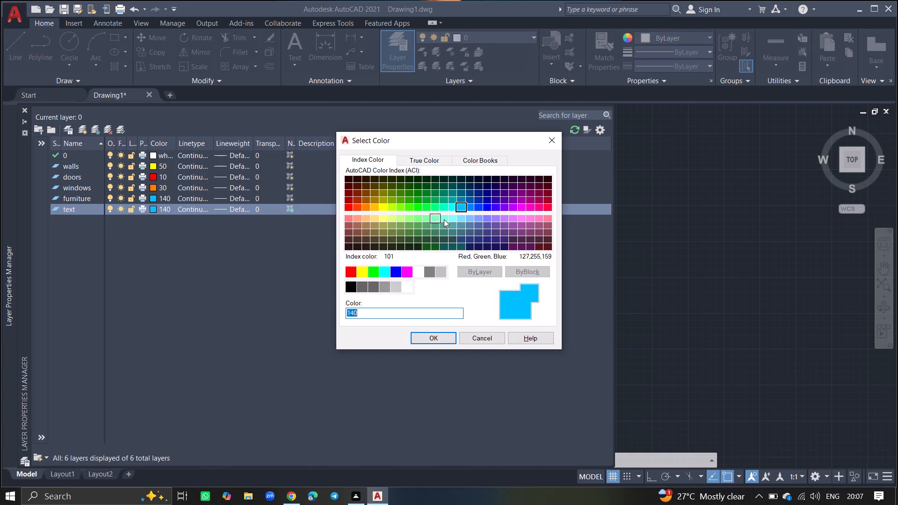
click(503, 209)
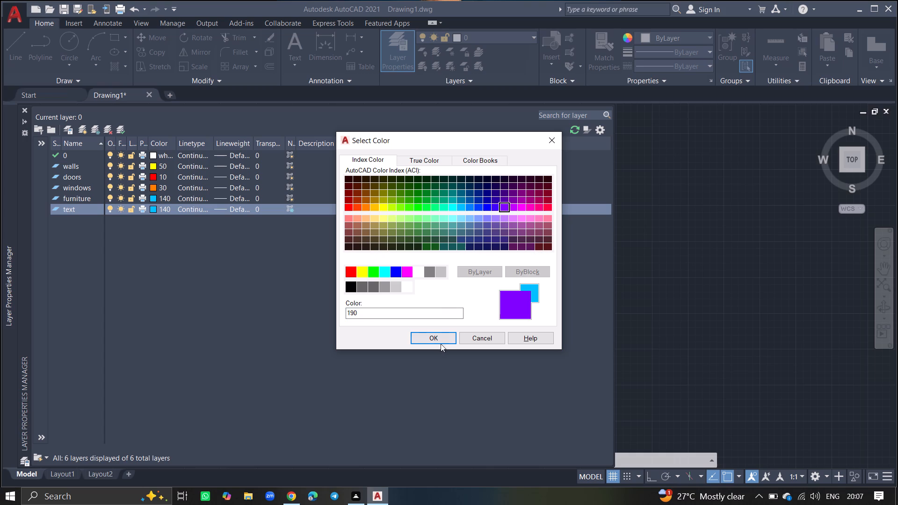
click(439, 341)
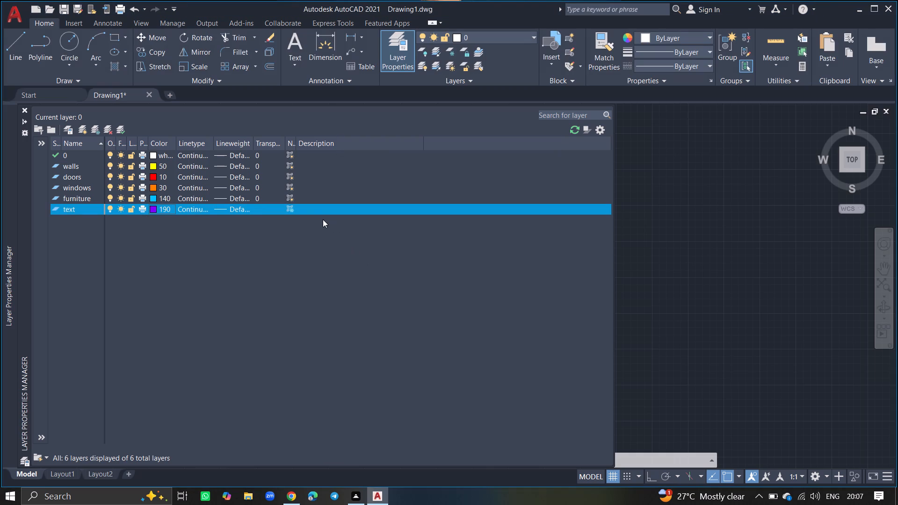
click(290, 210)
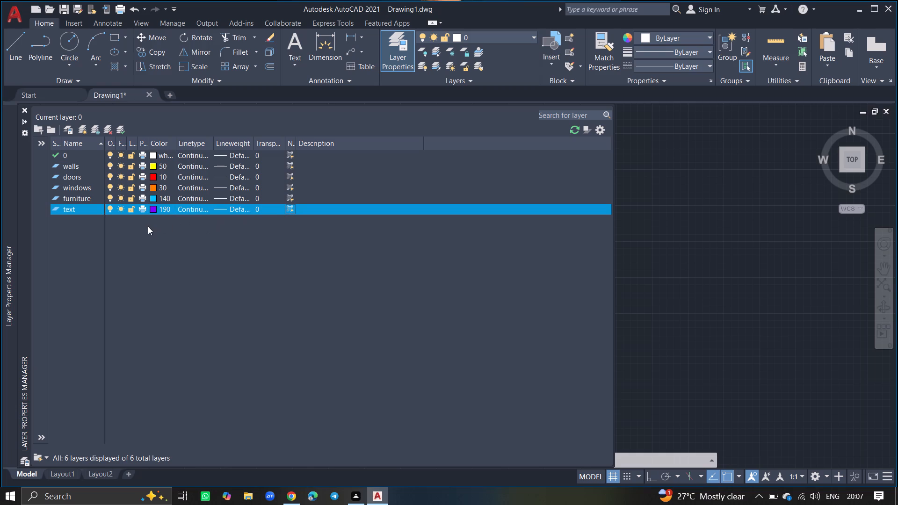
Create another layer frozen in all viewports and name it dimensions.
click(95, 130)
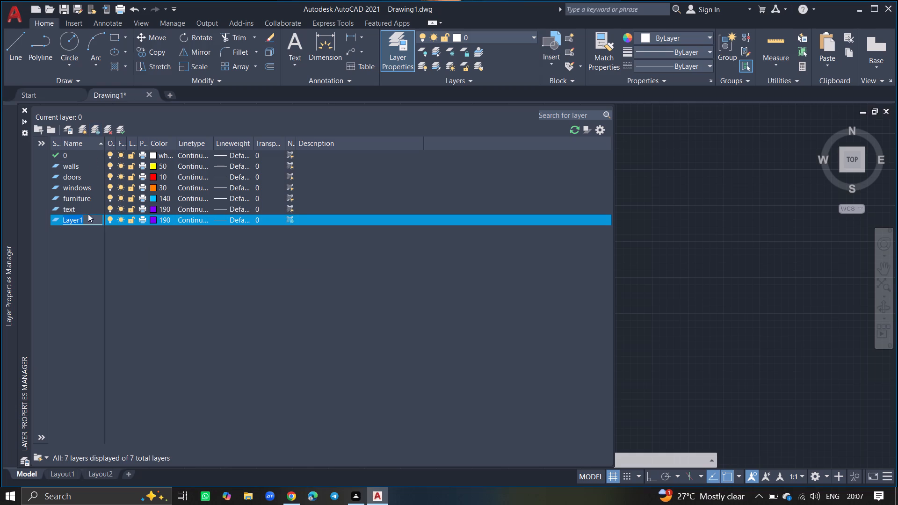
click(88, 218)
key(BackSpace)
key(BackSpace)
key(BackSpace)
key(BackSpace)
key(BackSpace)
key(BackSpace)
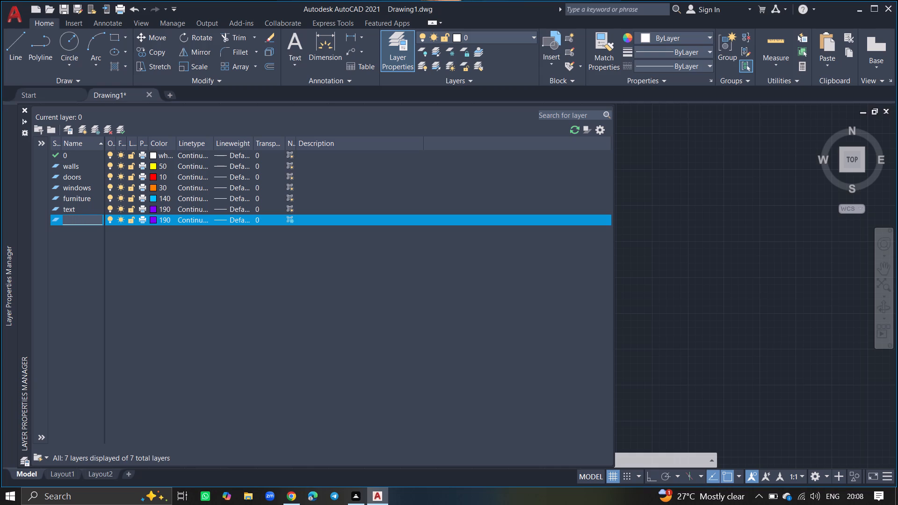
text(dimension)
key(s)
key(Return)
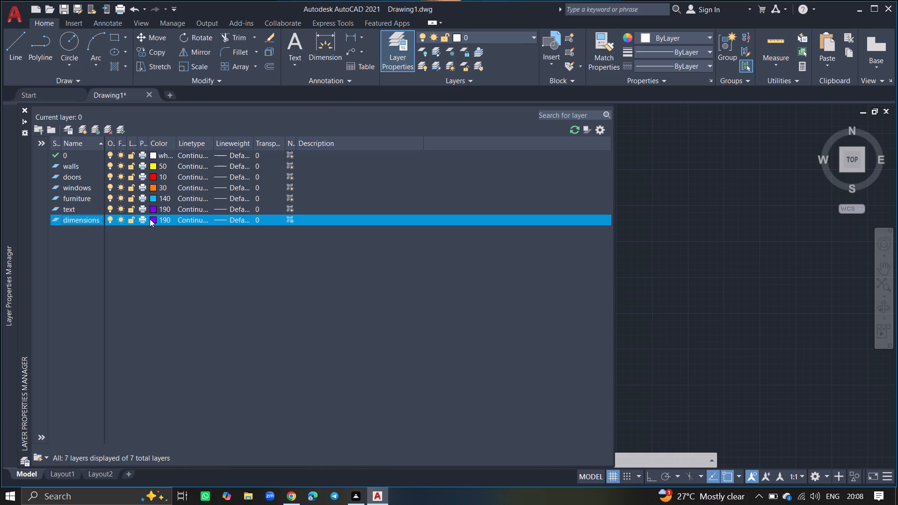
Set the dimensions layer's colour to green, index 3.
click(150, 219)
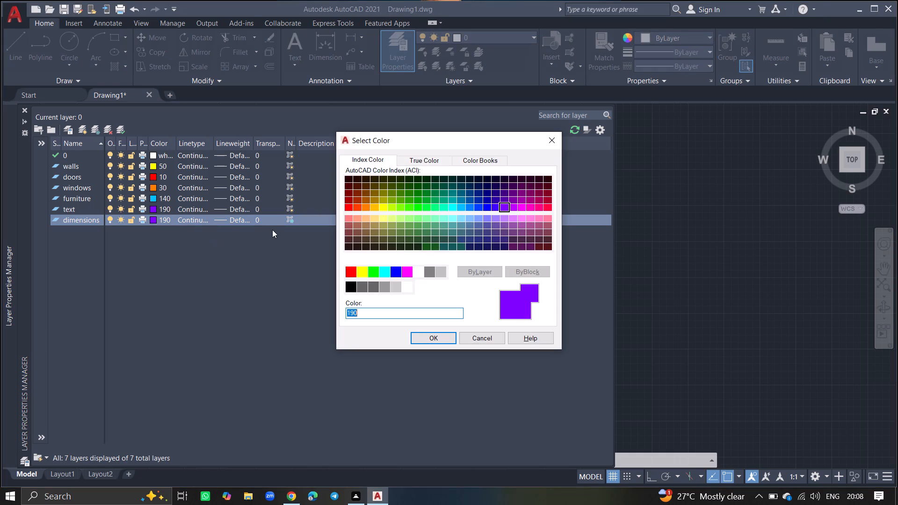
click(370, 274)
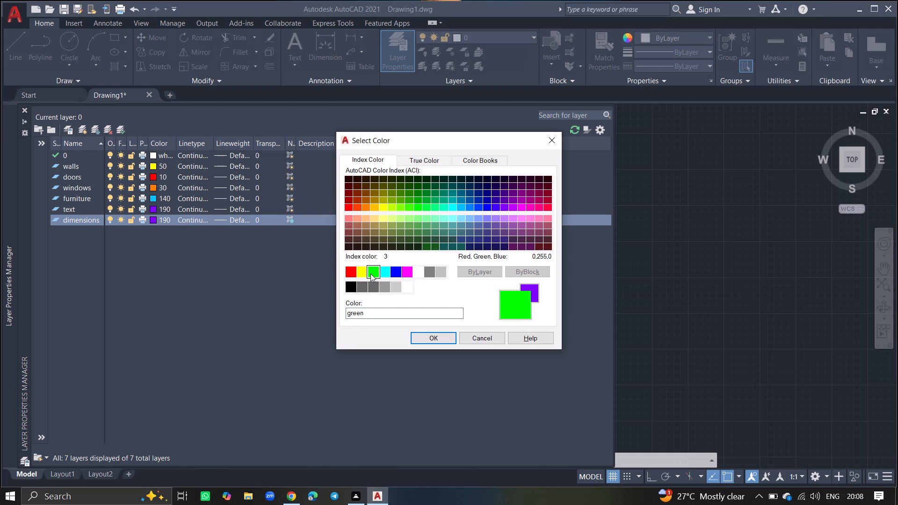
key(Return)
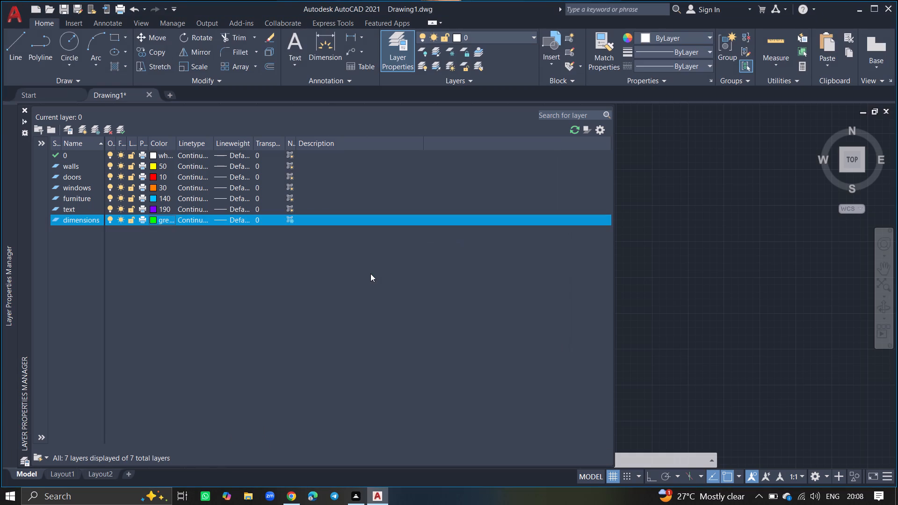
Toggle the dimensions layer's new-viewport freeze setting.
click(291, 221)
Create another layer frozen in all viewports and name it staircase.
click(94, 129)
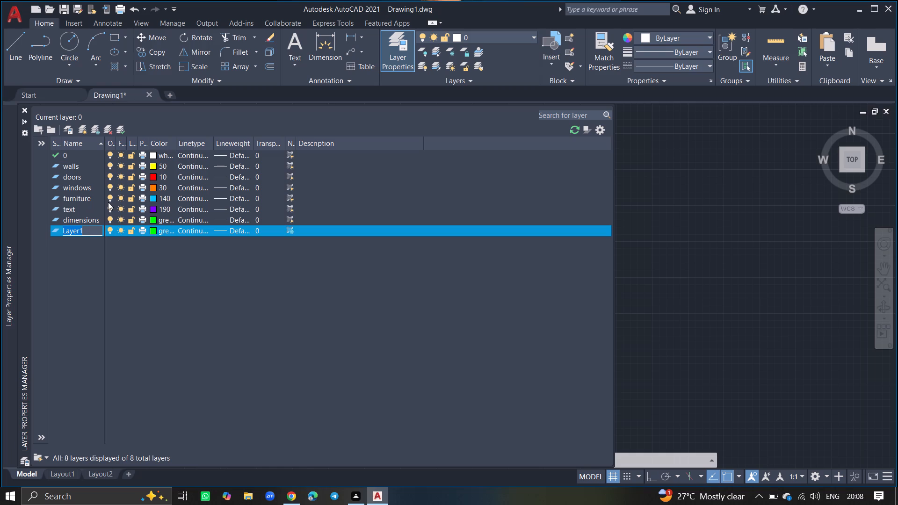
key(BackSpace)
key(BackSpace)
text(staircase)
key(Return)
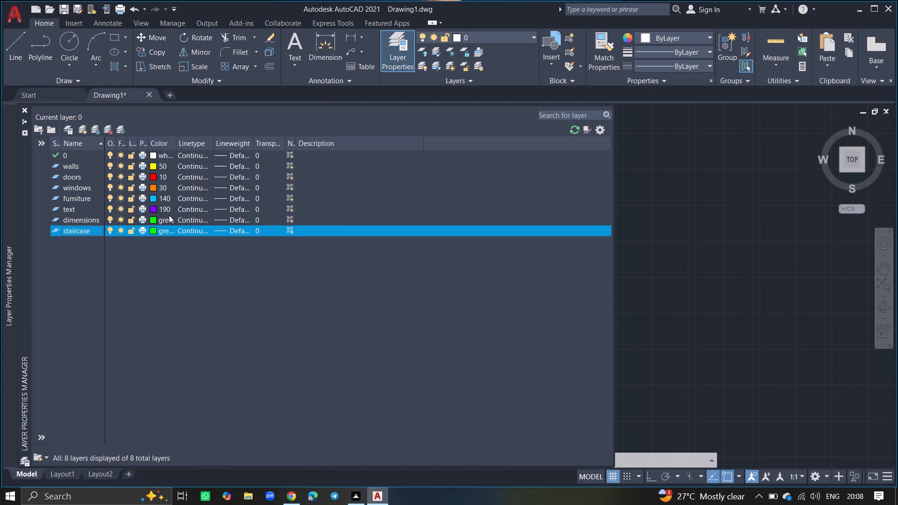
Set the staircase layer's colour to blue, index 170, and toggle its new-viewport freeze setting.
click(151, 231)
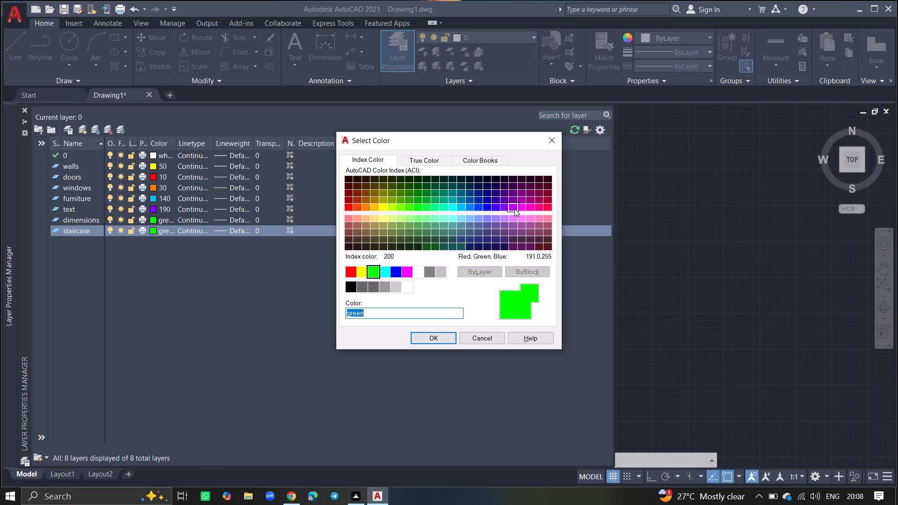
click(488, 207)
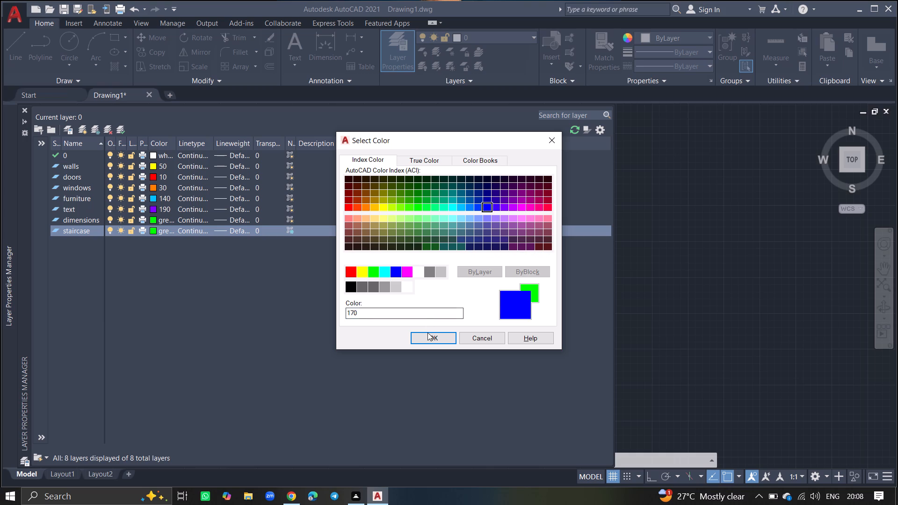
click(427, 333)
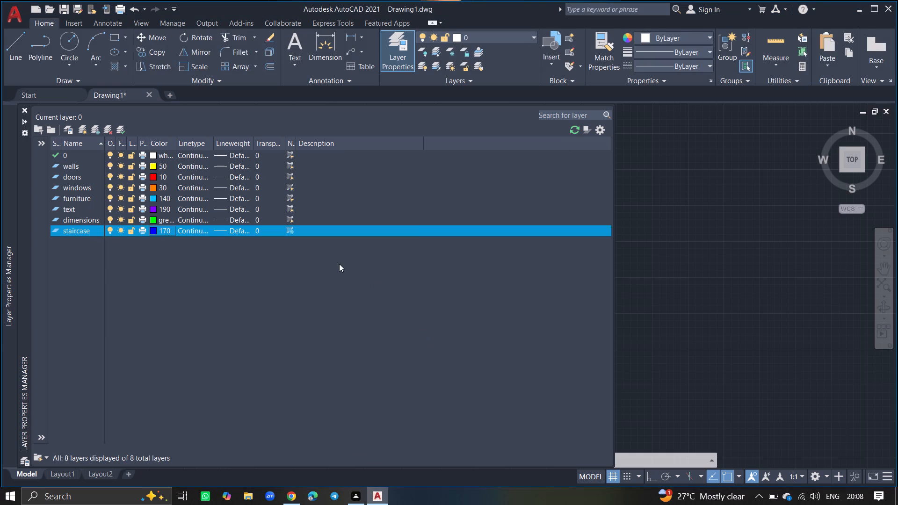
click(290, 231)
Make walls the current layer and close the layer manager.
double_click(67, 168)
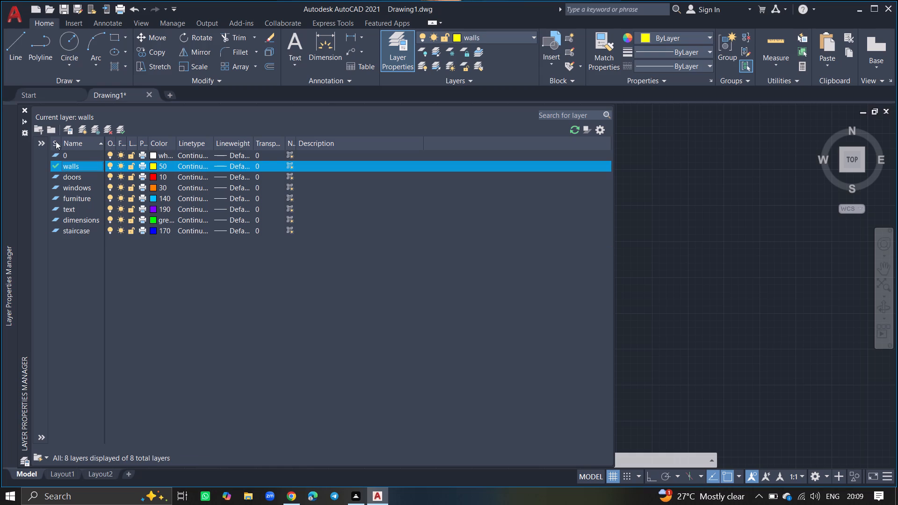
click(24, 108)
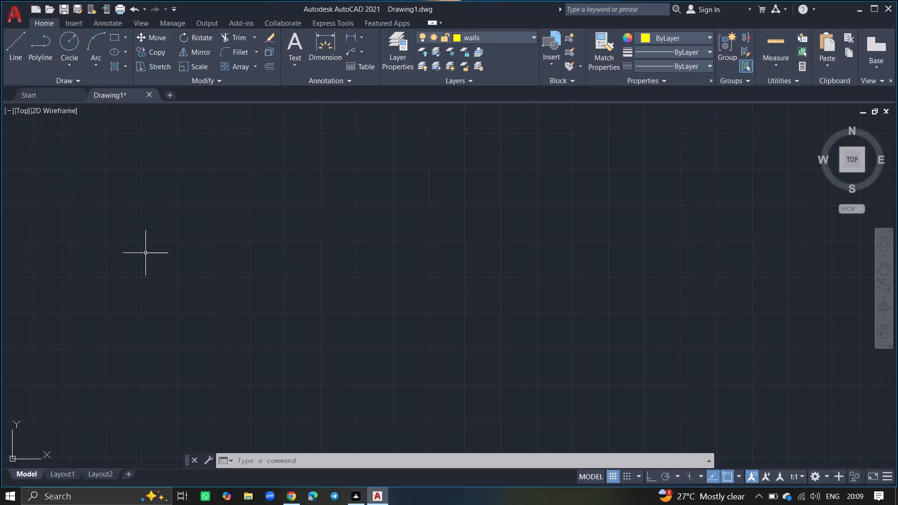
Draw a vertical construction line at about X 249' on the walls layer, near the middle of the drawing area.
text(xl)
key(Return)
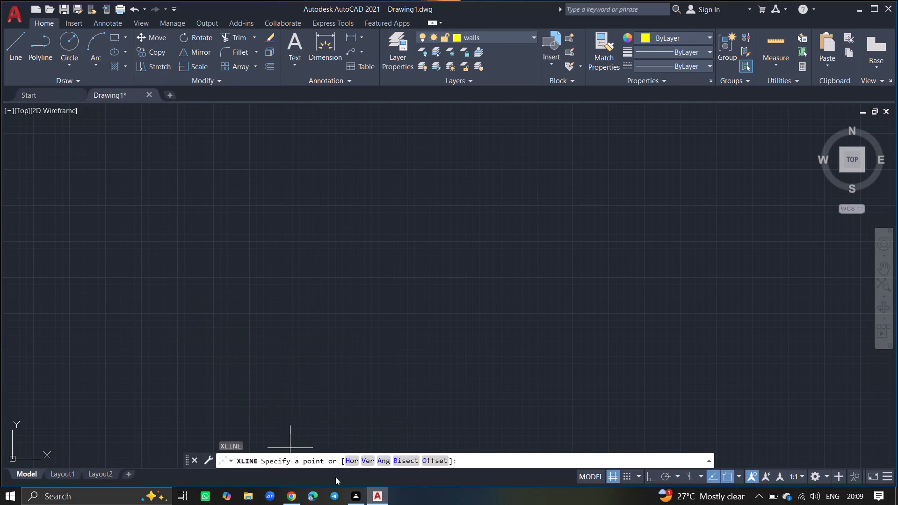
click(367, 465)
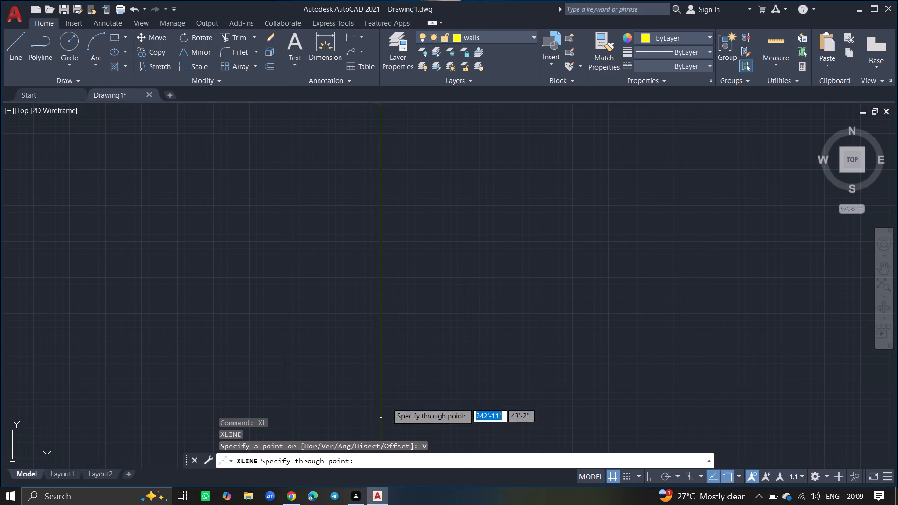
click(391, 369)
key(Return)
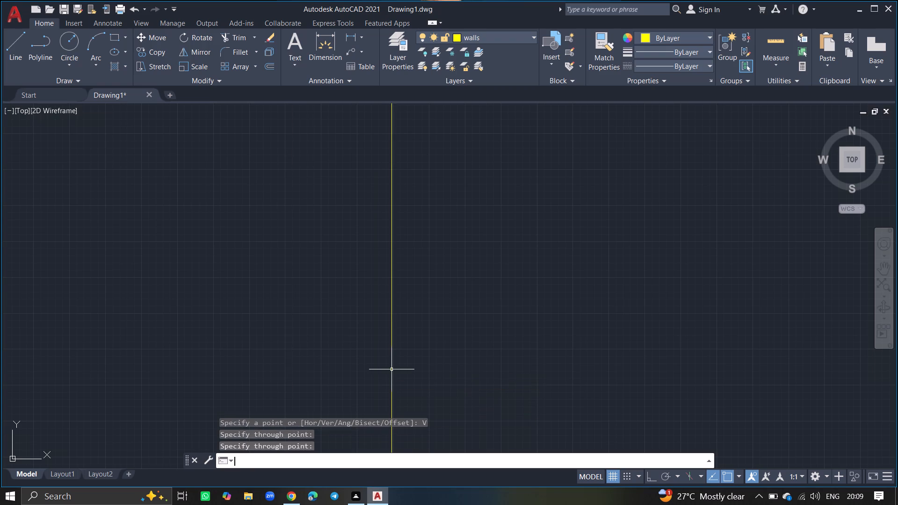
Draw a horizontal construction line crossing the vertical one at about Y 105'.
key(x)
key(l)
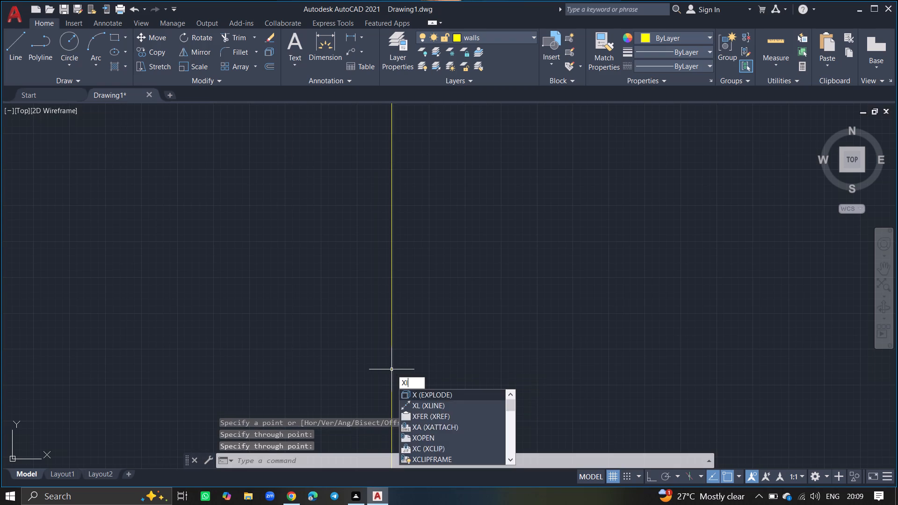
key(Return)
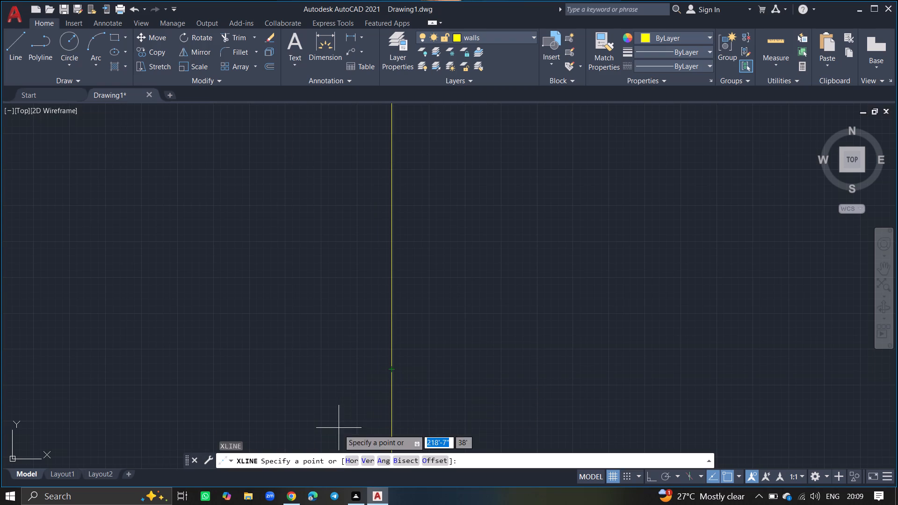
click(348, 462)
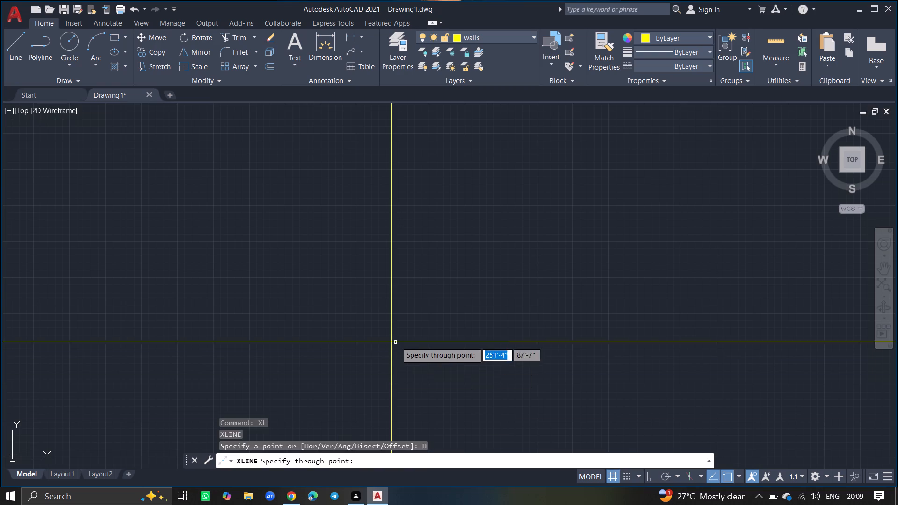
click(392, 311)
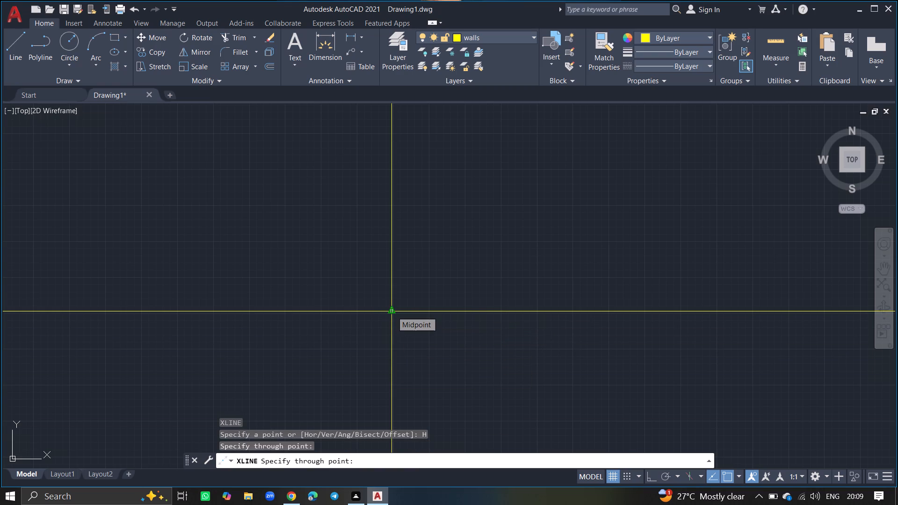
key(Return)
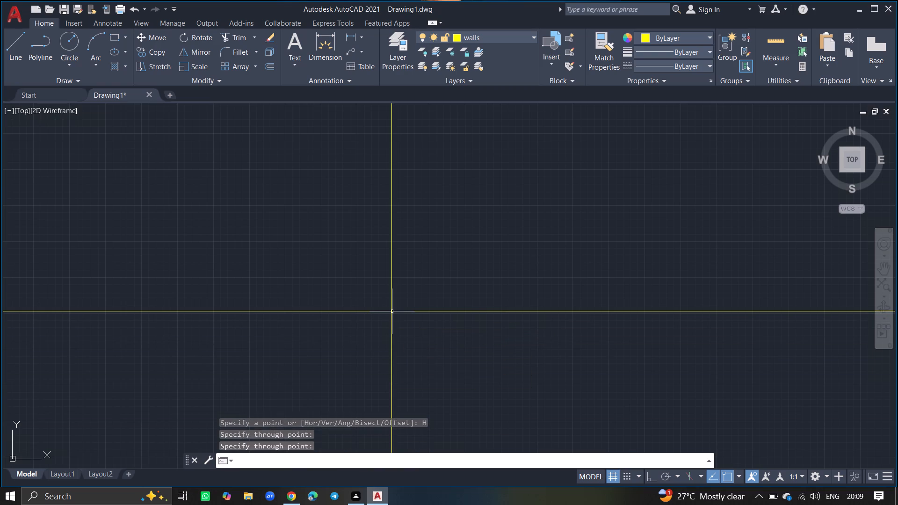
Offset the horizontal construction line 9" downward and the vertical construction line 9" to the right.
text(off)
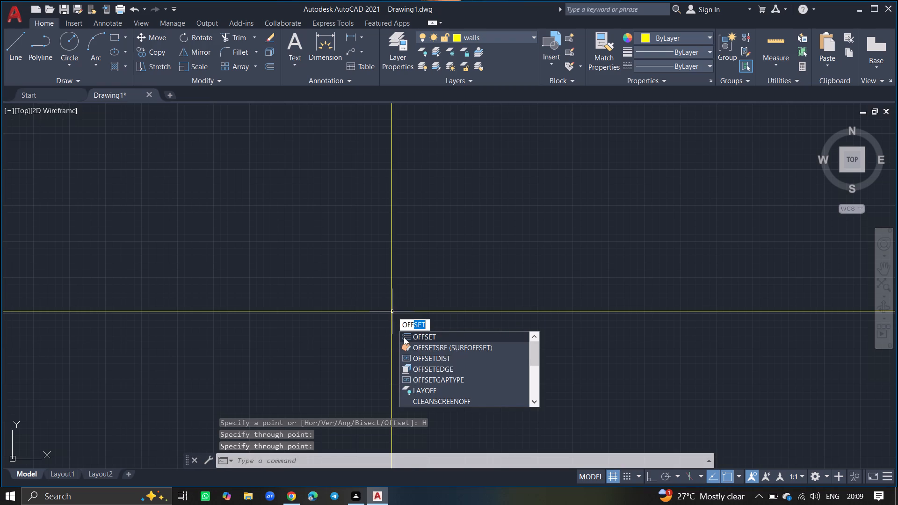
click(404, 337)
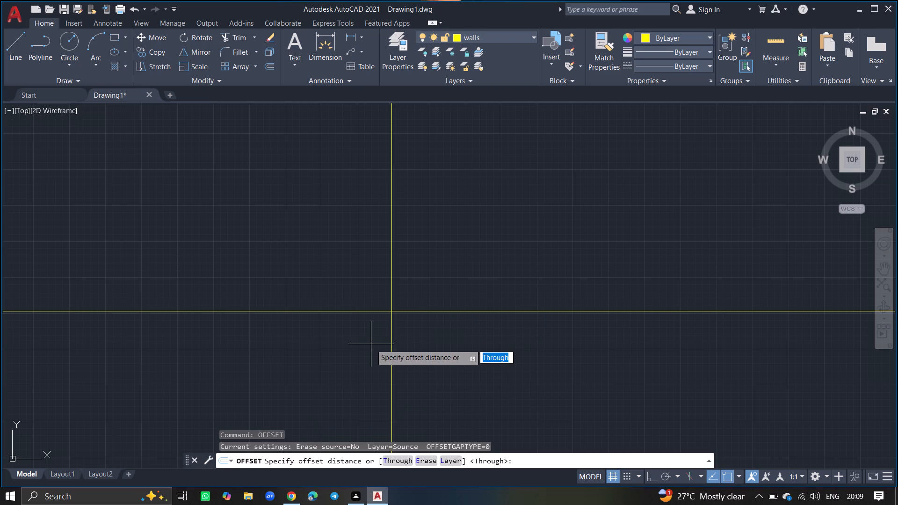
key(9)
key(shift+quotedbl)
key(Return)
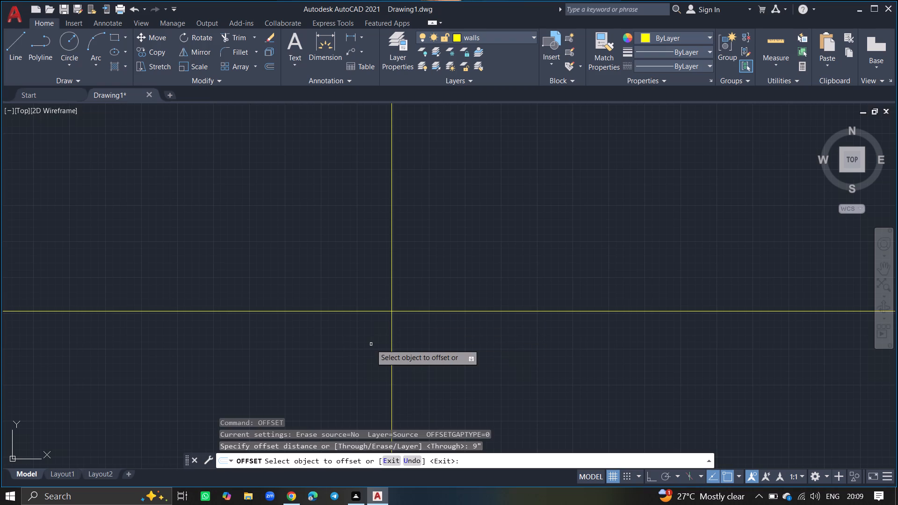
click(393, 312)
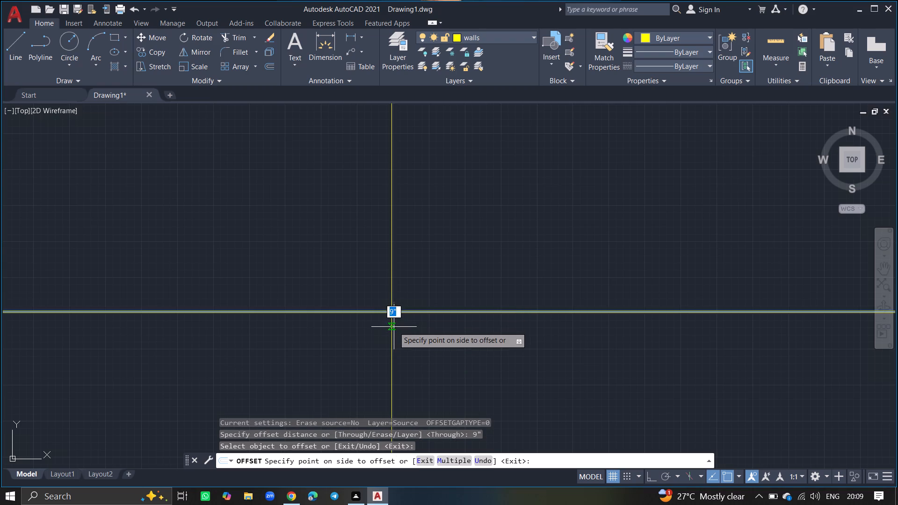
click(394, 327)
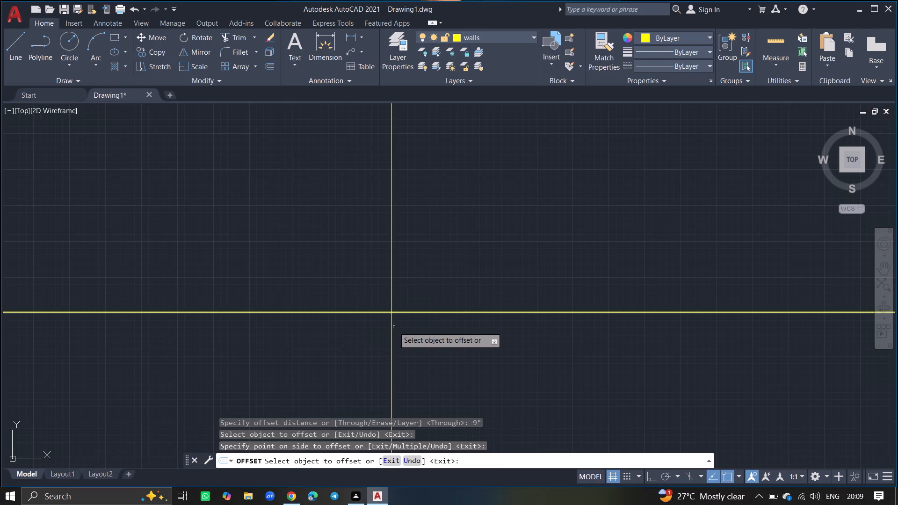
ctrl+scroll(394, 327, up, 3)
click(380, 327)
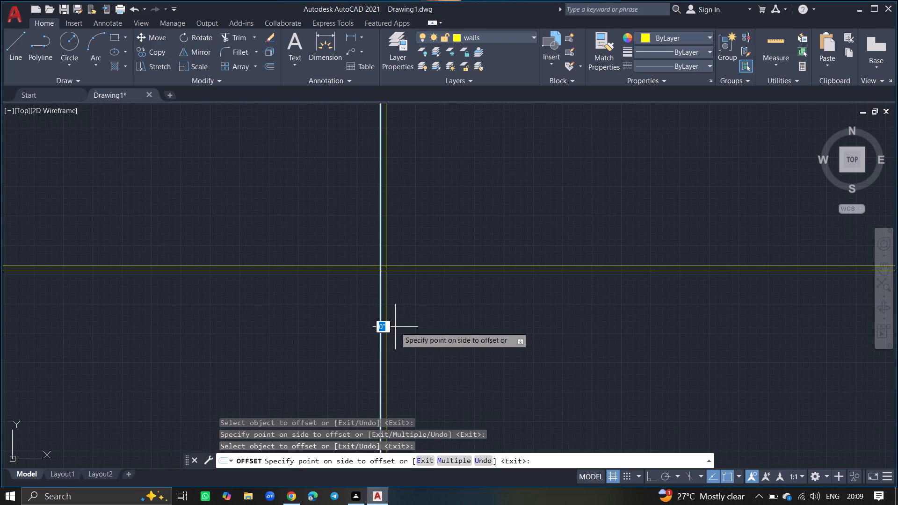
click(425, 327)
key(Return)
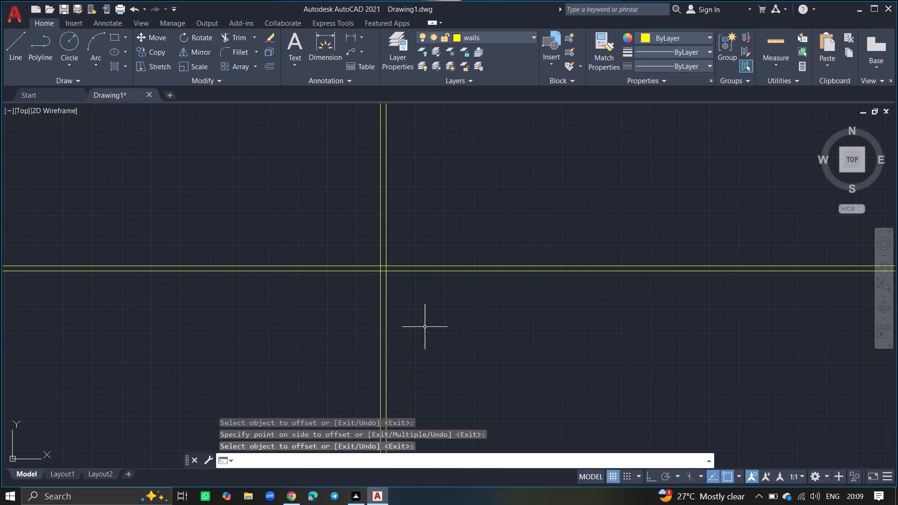
Trim the wall lines extending above and to the left of the crossing, leaving the plan's upper-left wall corner.
text(tr)
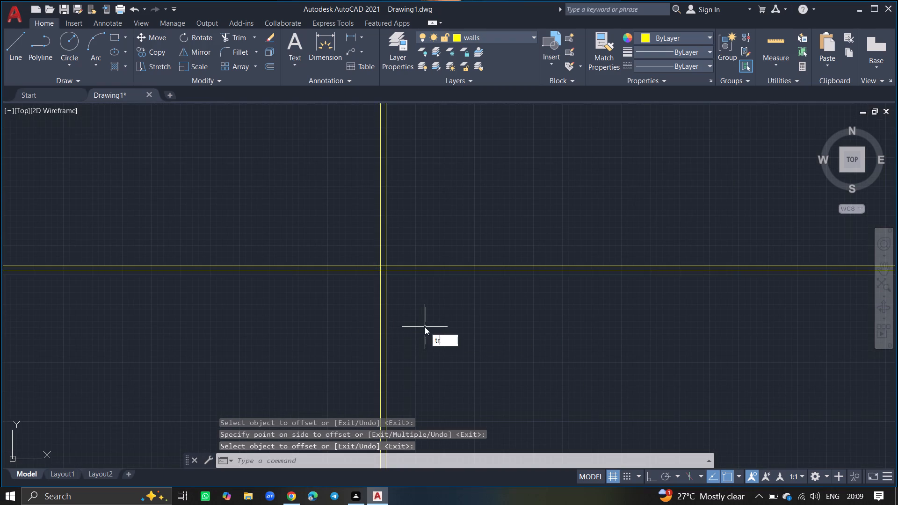
text(im)
key(Return)
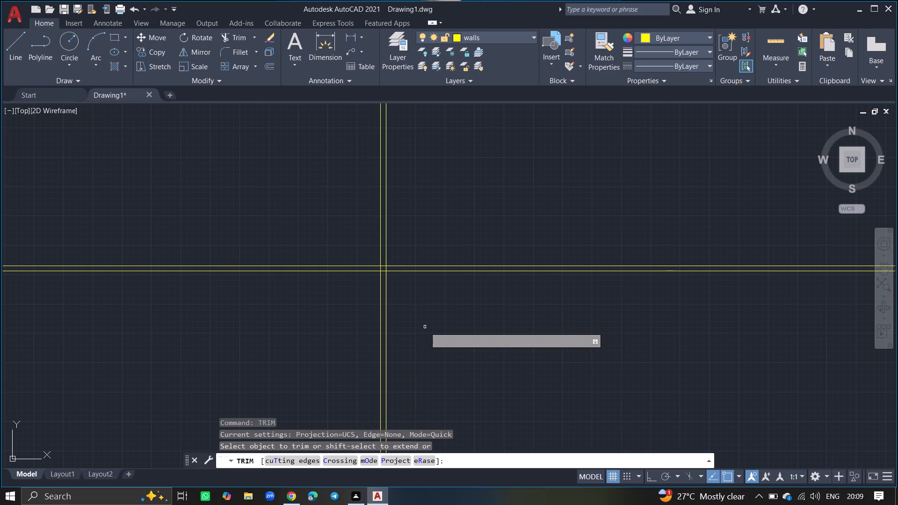
drag(384, 232, 383, 233)
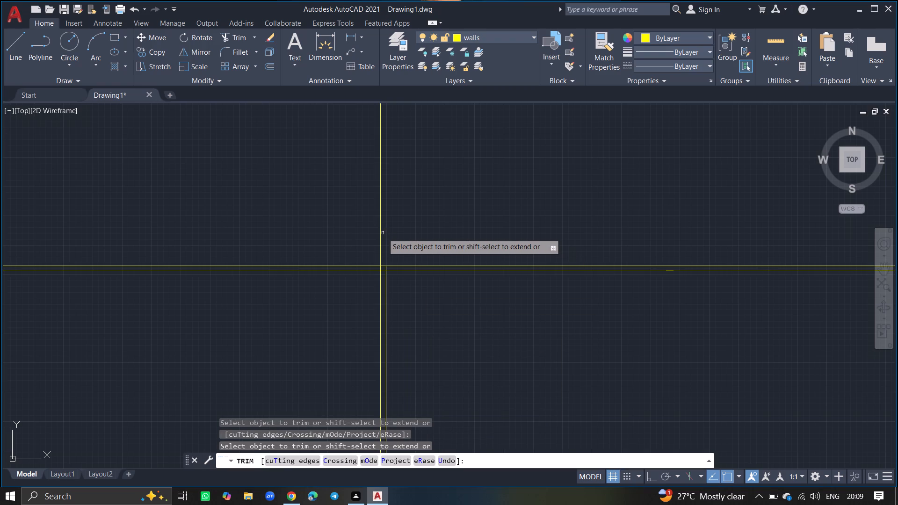
drag(383, 233, 380, 234)
click(380, 234)
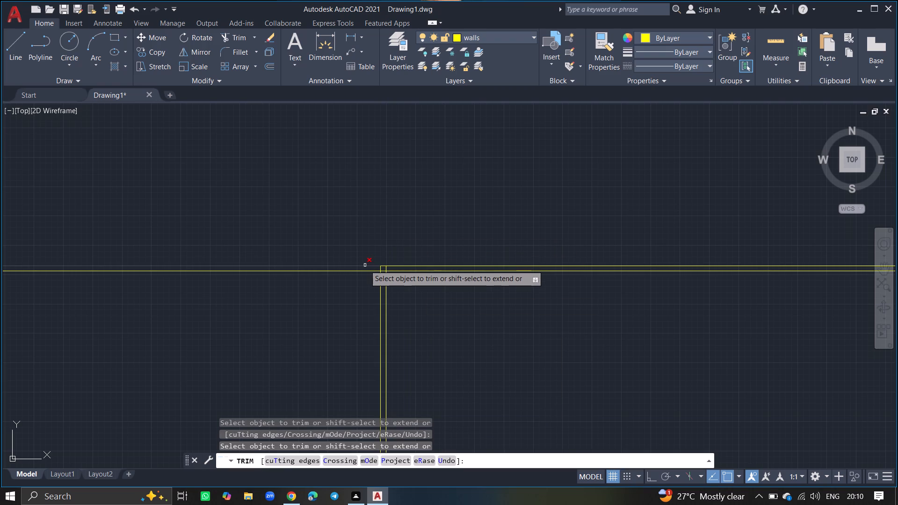
drag(365, 265, 363, 271)
click(363, 271)
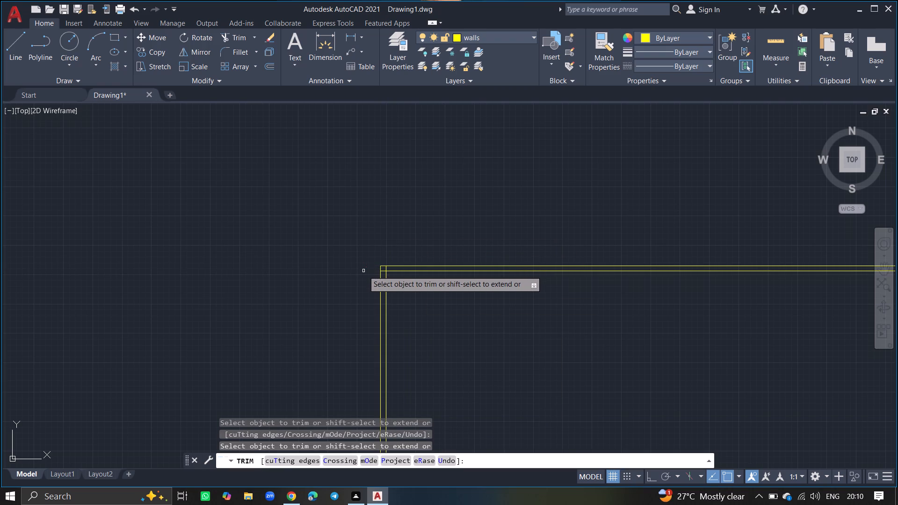
key(Return)
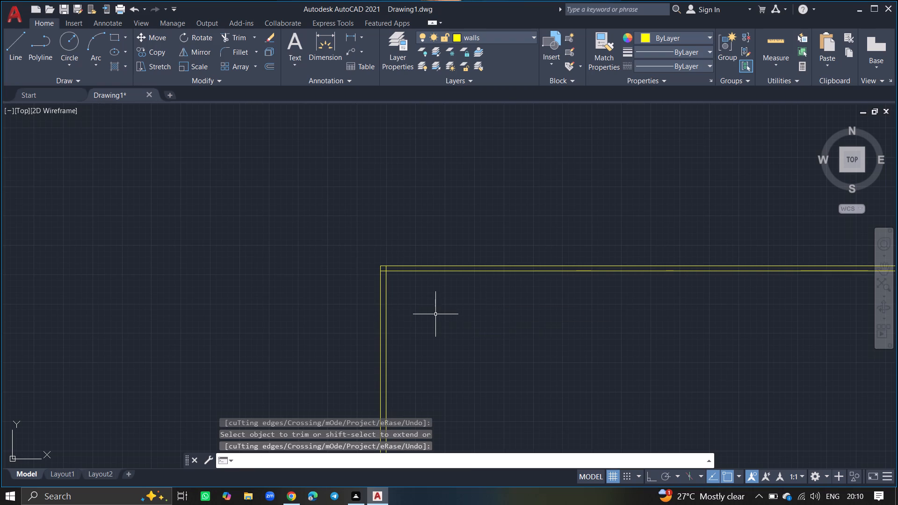
Save the drawing in the Documents folder under the file name night plan.
key(ctrl+s)
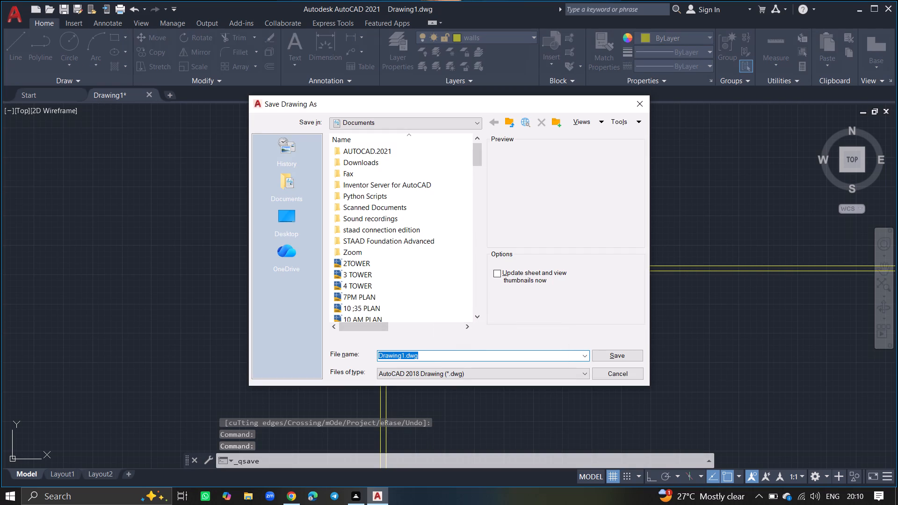
click(429, 355)
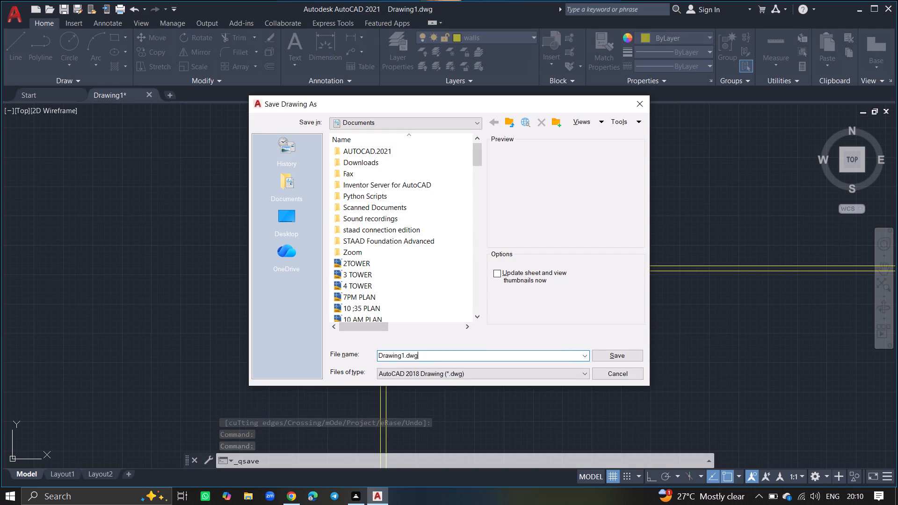
key(BackSpace)
key(BackSpace)
key(BackSpace)
key(BackSpace)
key(BackSpace)
key(BackSpace)
key(BackSpace)
key(BackSpace)
key(BackSpace)
key(BackSpace)
key(BackSpace)
key(BackSpace)
key(BackSpace)
key(BackSpace)
key(BackSpace)
key(BackSpace)
key(BackSpace)
key(BackSpace)
key(BackSpace)
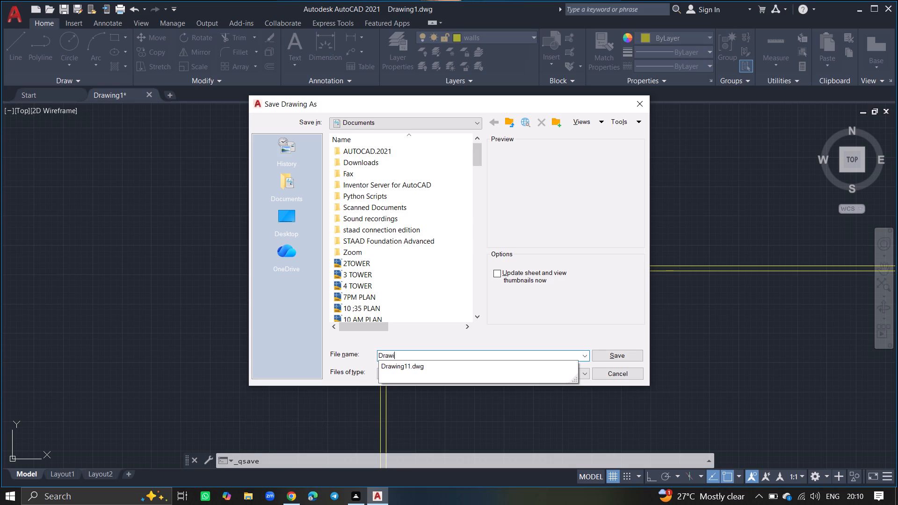
key(BackSpace)
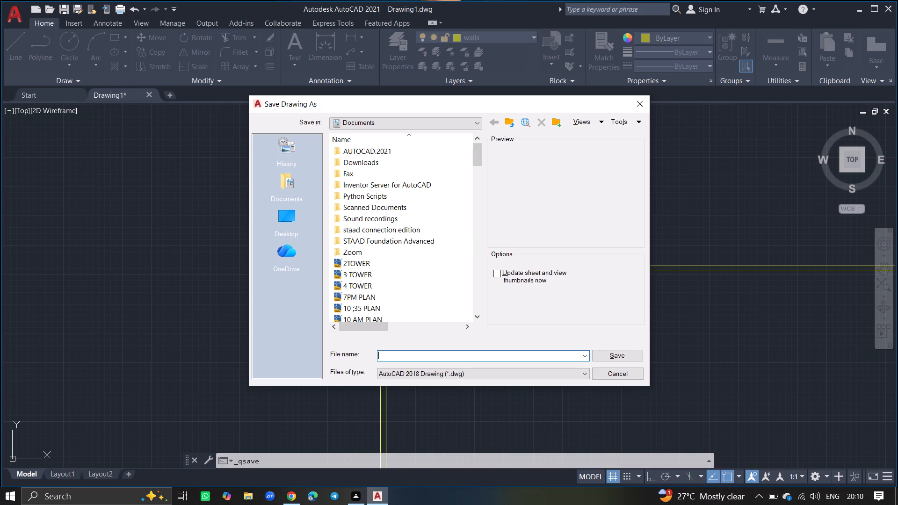
text(night)
key(space)
text(pl)
text(an)
key(Return)
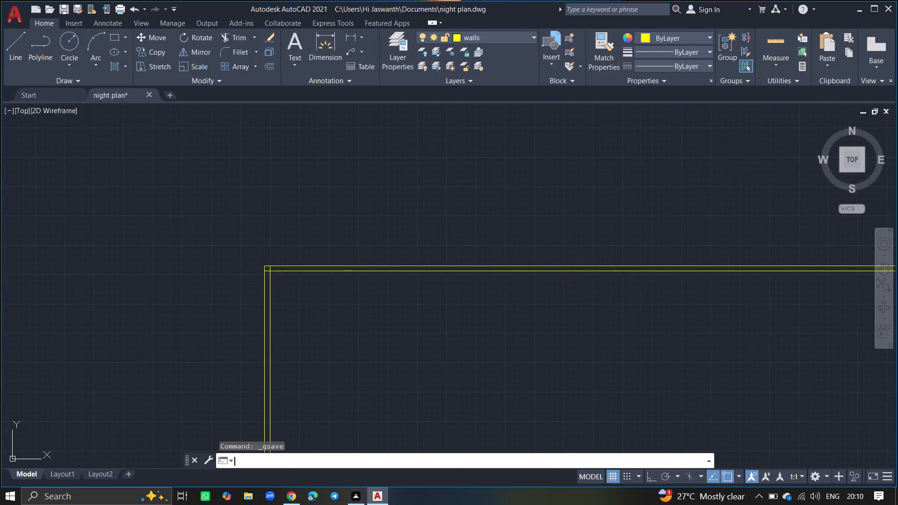
Offset the inner line of the left wall 9'7" to the right for the first room's width.
key(o)
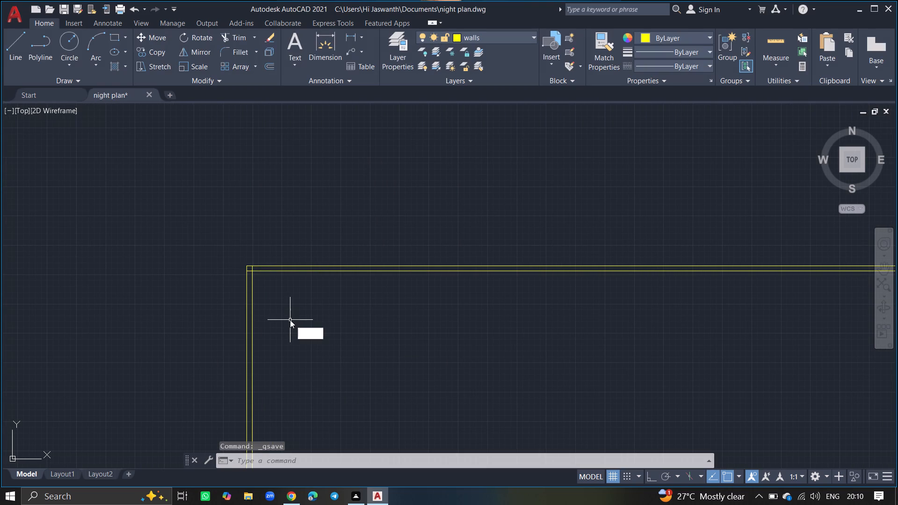
text(ff)
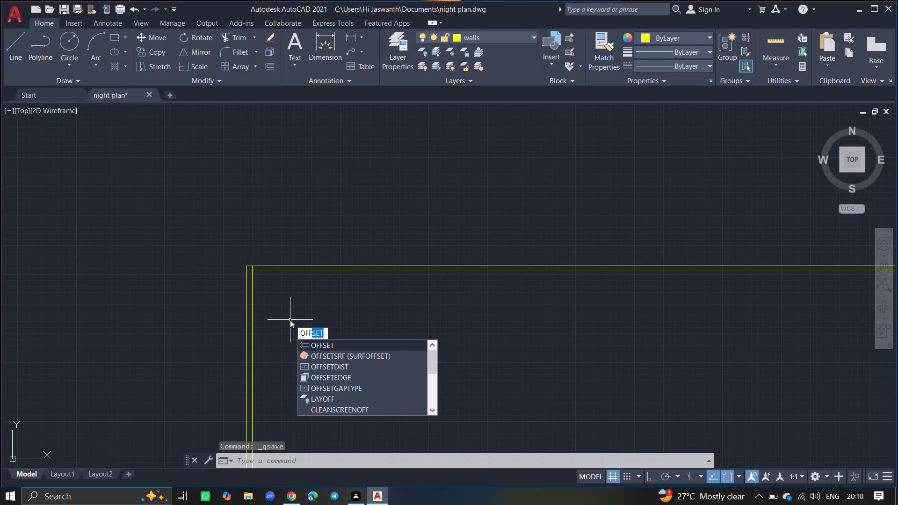
text(set)
key(Return)
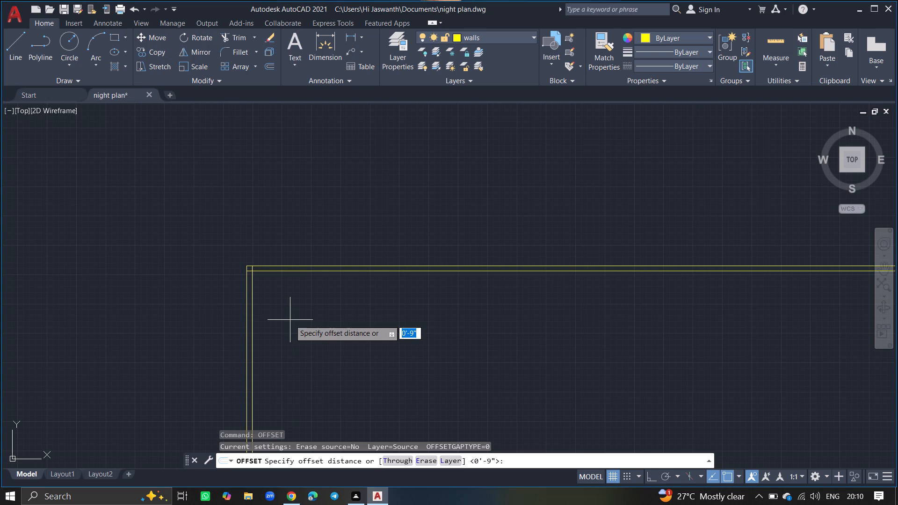
text(9')
key(7)
key(shift+quotedbl)
key(Return)
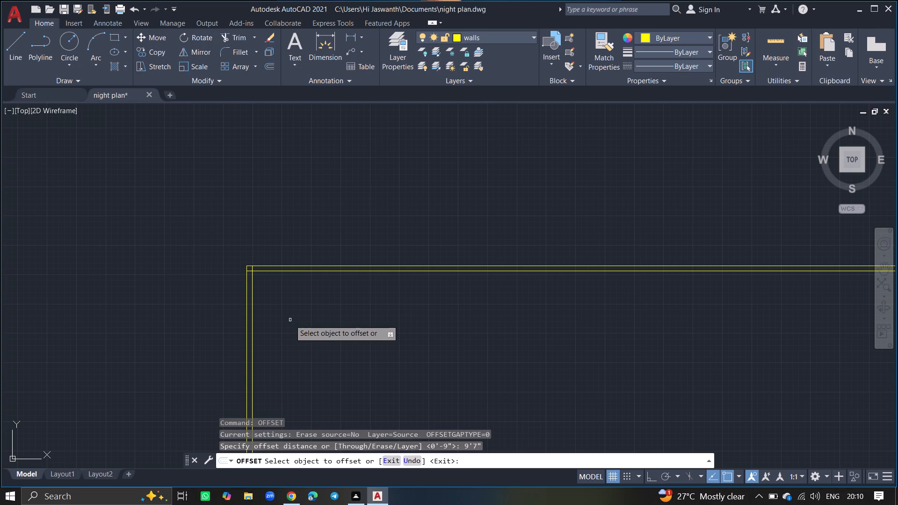
click(253, 332)
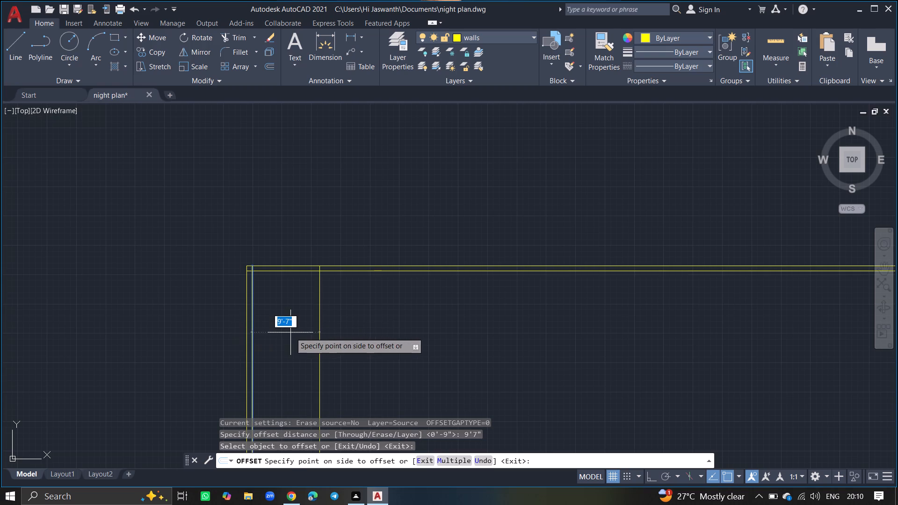
click(294, 333)
ctrl+scroll(314, 313, up, 3)
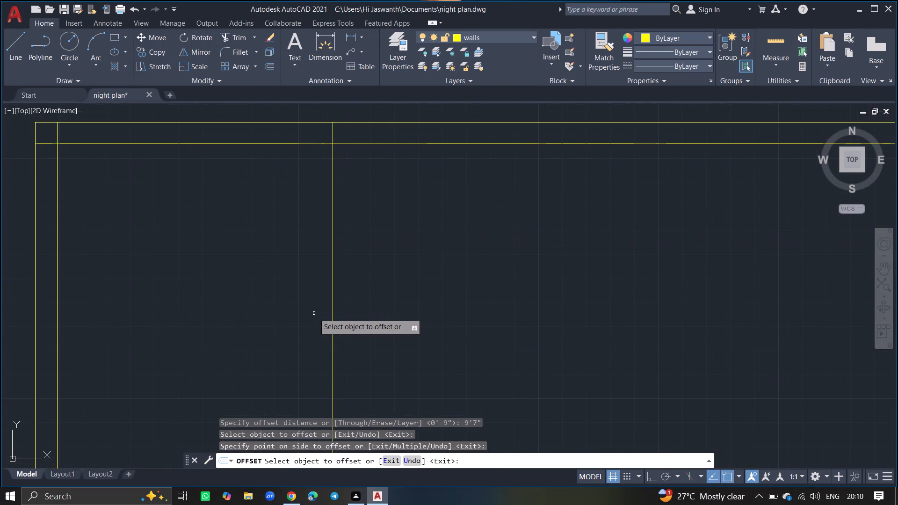
key(Return)
Offset the new vertical line 9" to the right to form the first room's right wall.
key(o)
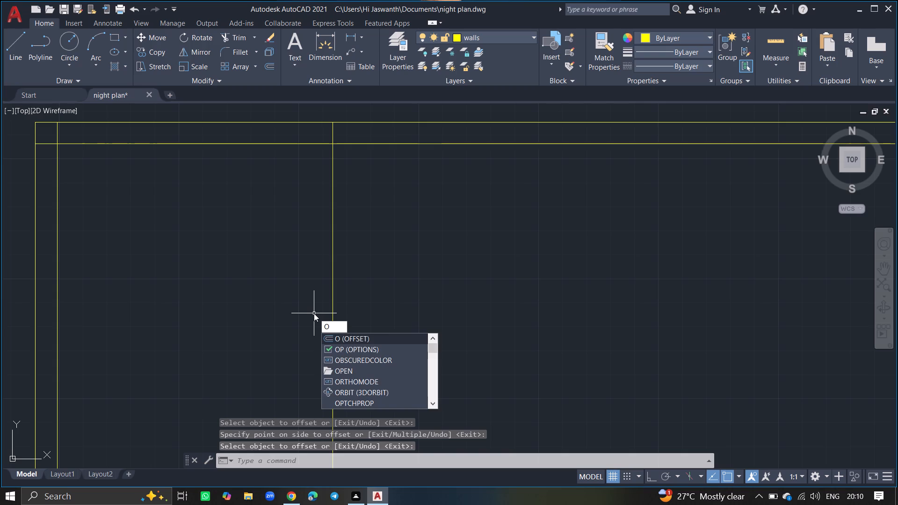
click(337, 337)
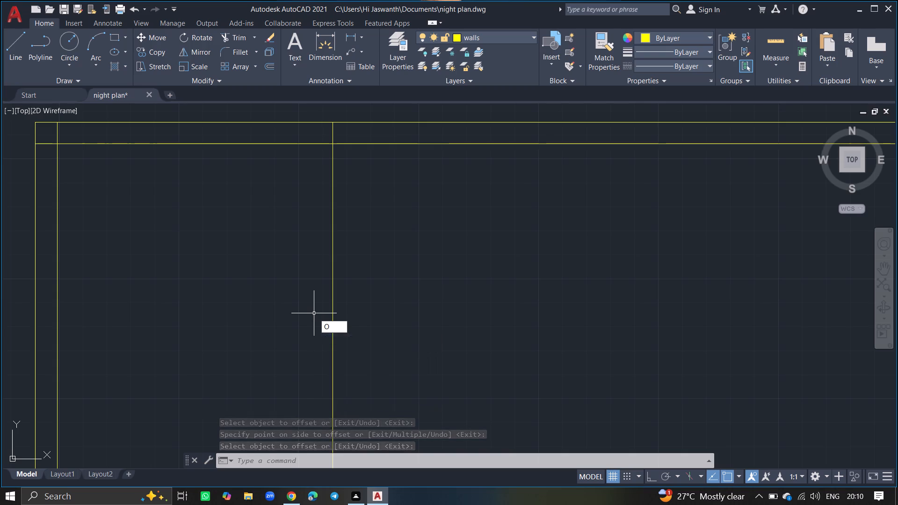
key(9)
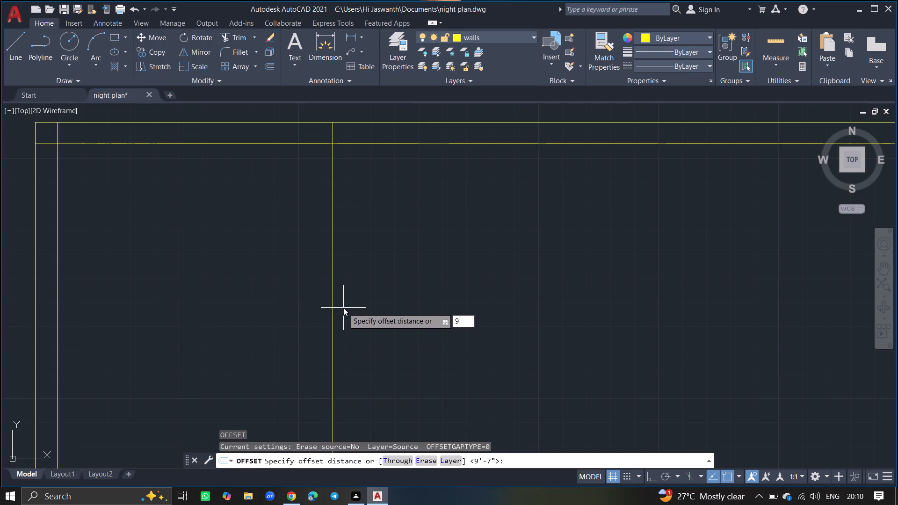
key(shift+quotedbl)
key(Return)
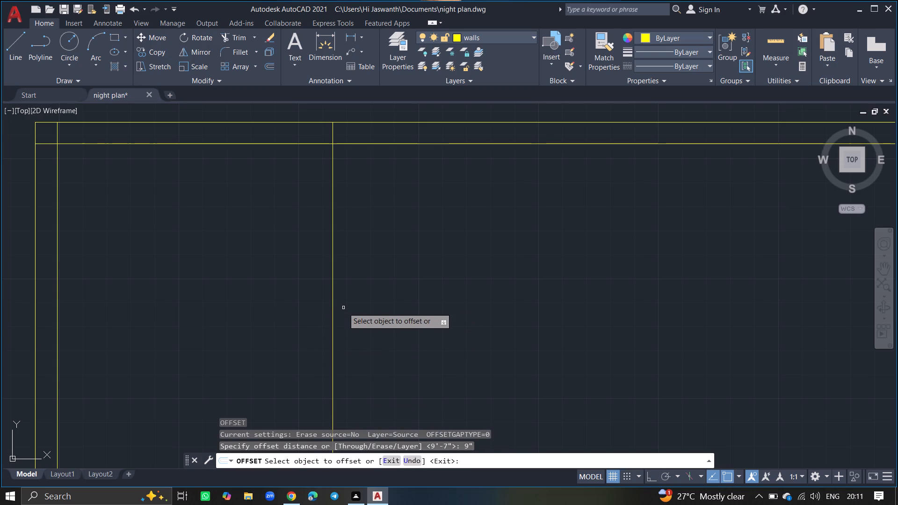
drag(332, 310, 359, 310)
click(359, 310)
key(Return)
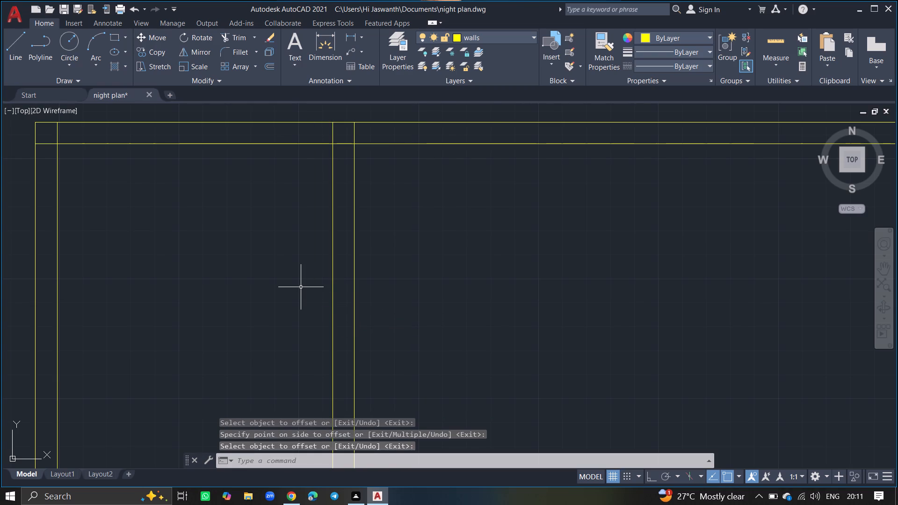
Offset the inner line of the top wall 8' downward for the first room's depth.
text(offset)
key(Return)
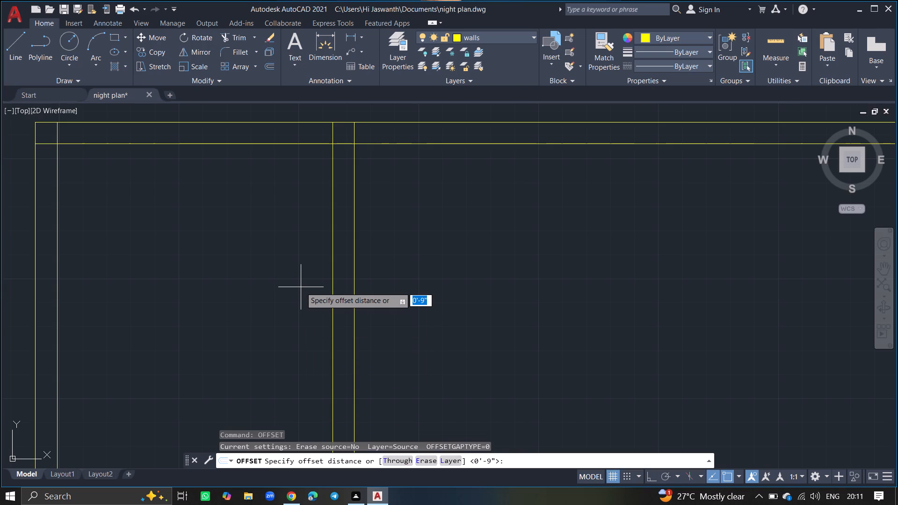
text(8')
key(Return)
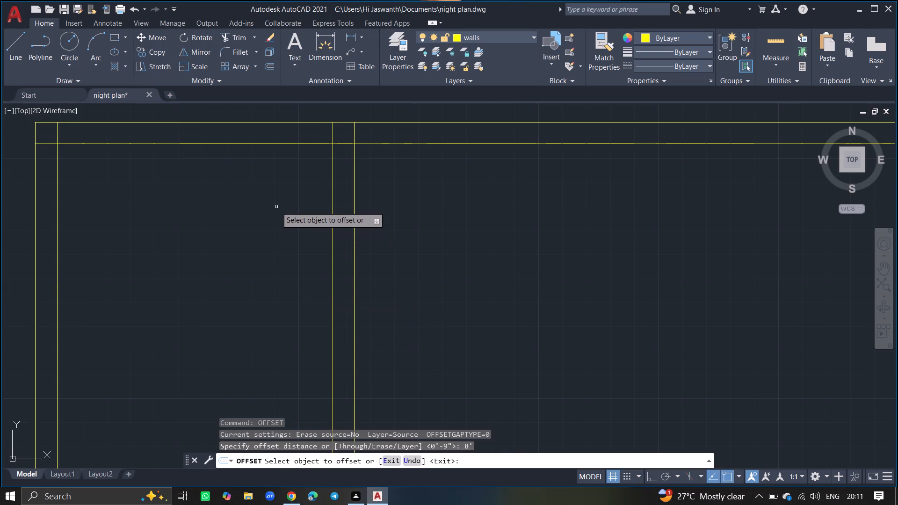
drag(266, 144, 256, 209)
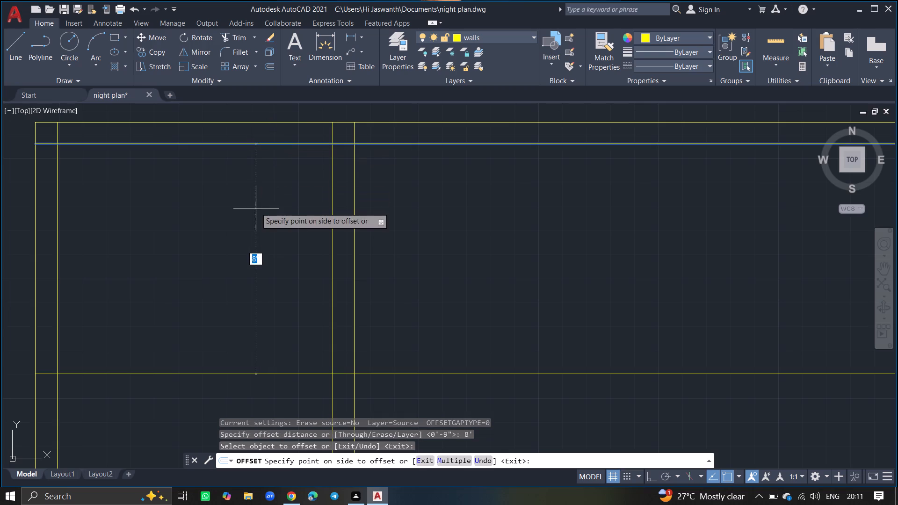
drag(256, 209, 256, 212)
click(256, 212)
key(Return)
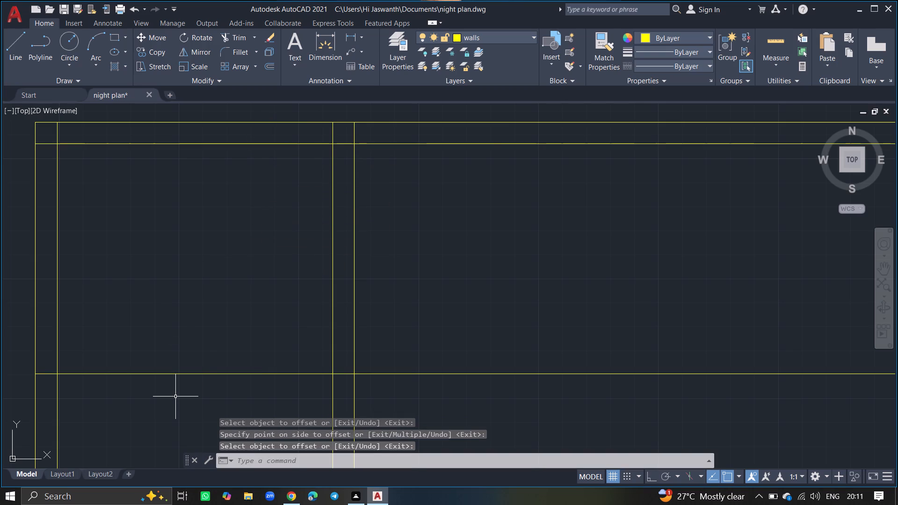
Offset the new horizontal line 9" downward to form the first room's bottom wall.
text(off)
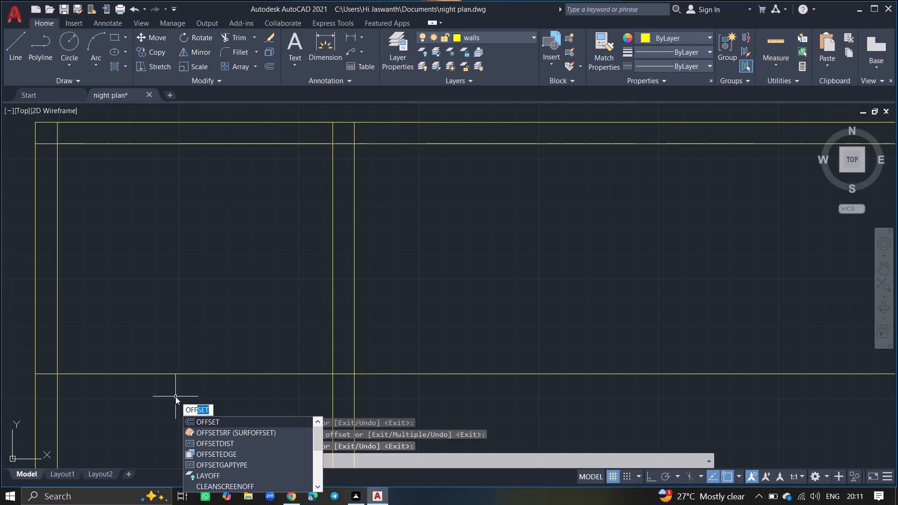
text(set)
key(Return)
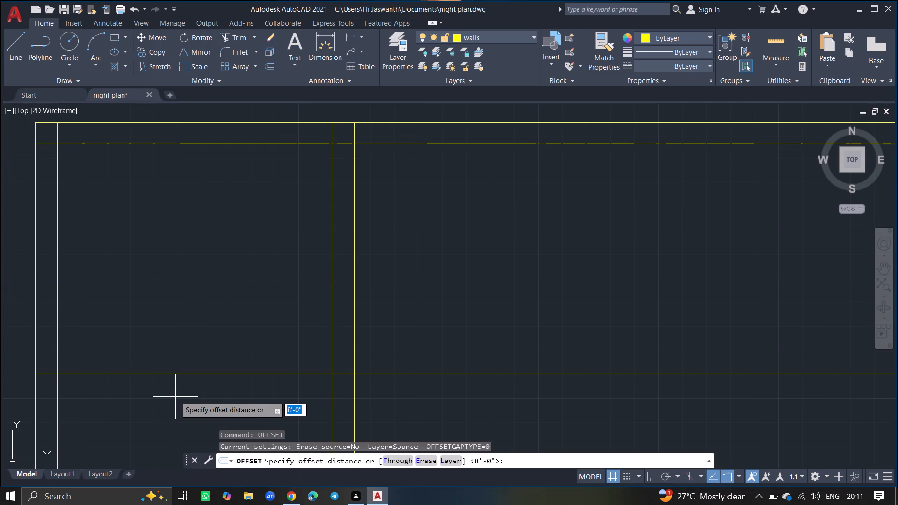
key(9)
key(shift+quotedbl)
key(Return)
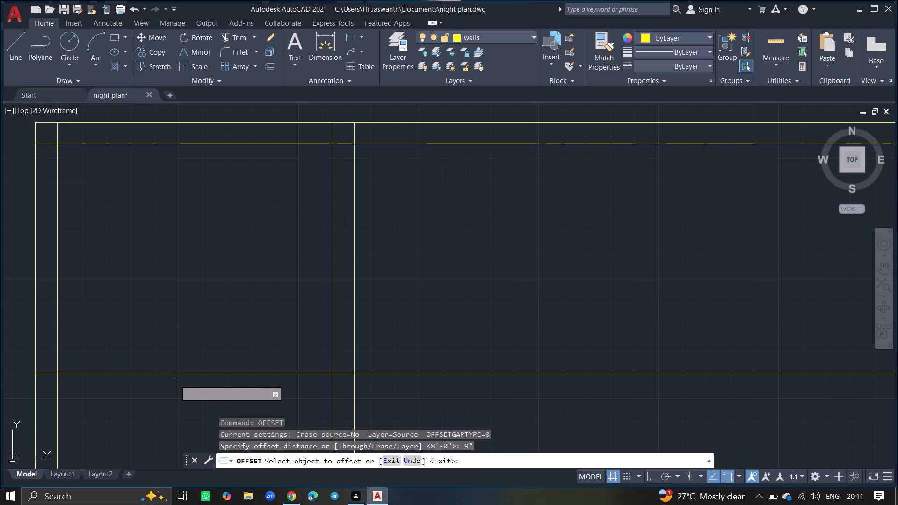
click(174, 374)
click(177, 408)
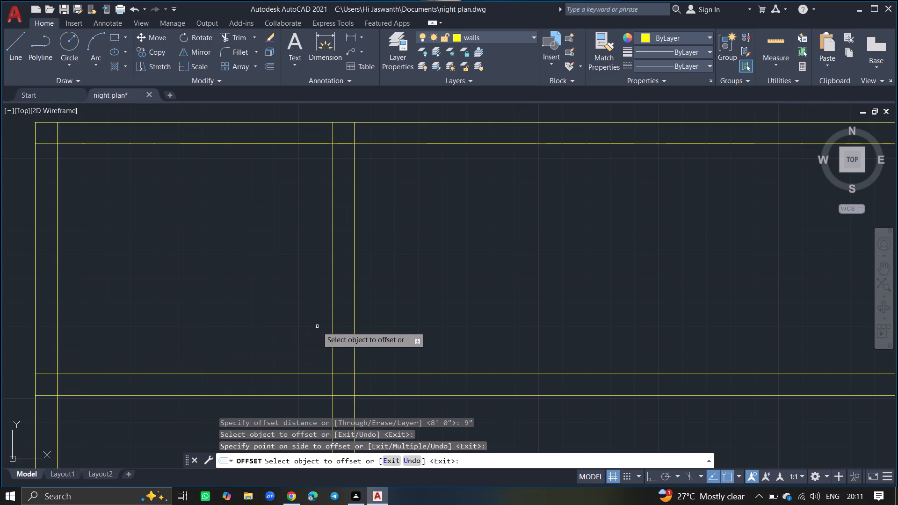
key(Return)
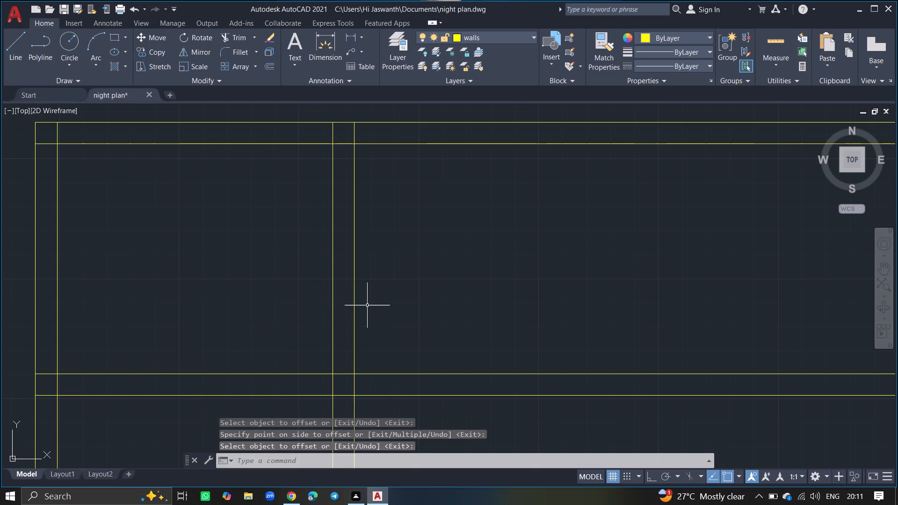
Offset the right line of the first room's right wall 7'7" to the right for the second room's width.
key(o)
text(ff)
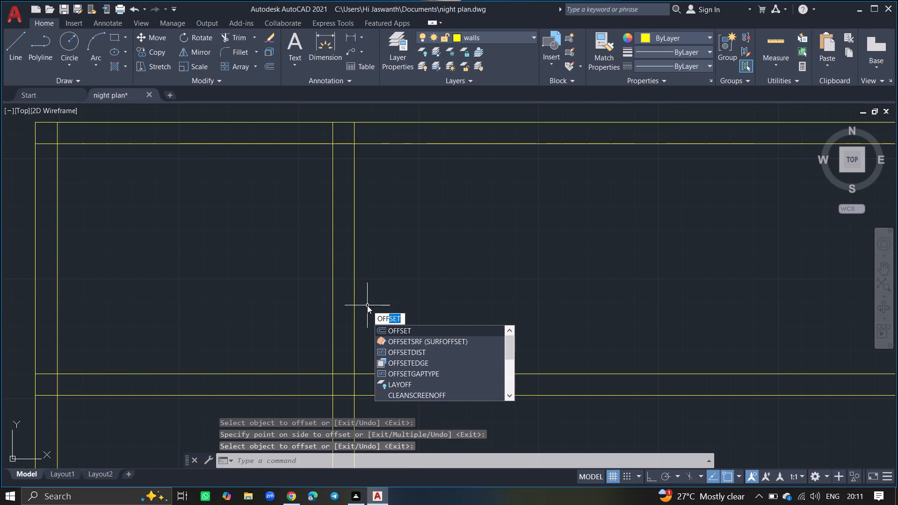
click(393, 330)
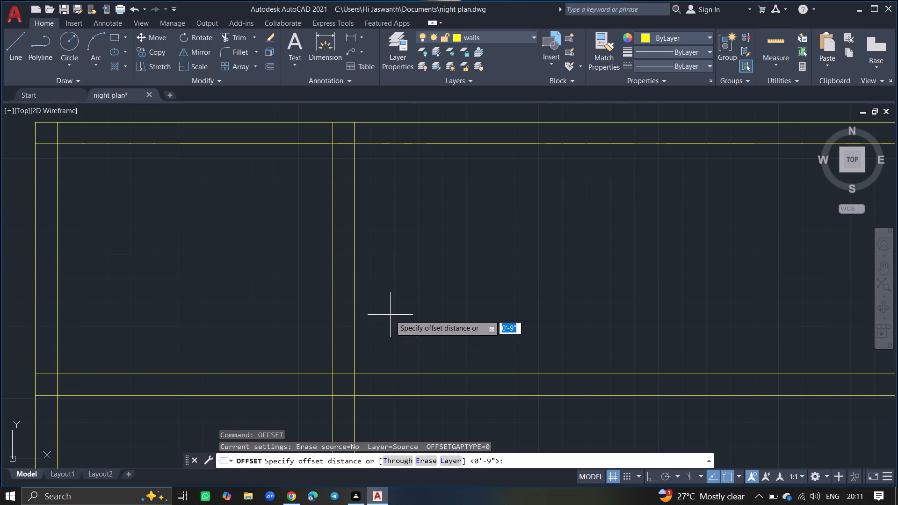
key(7)
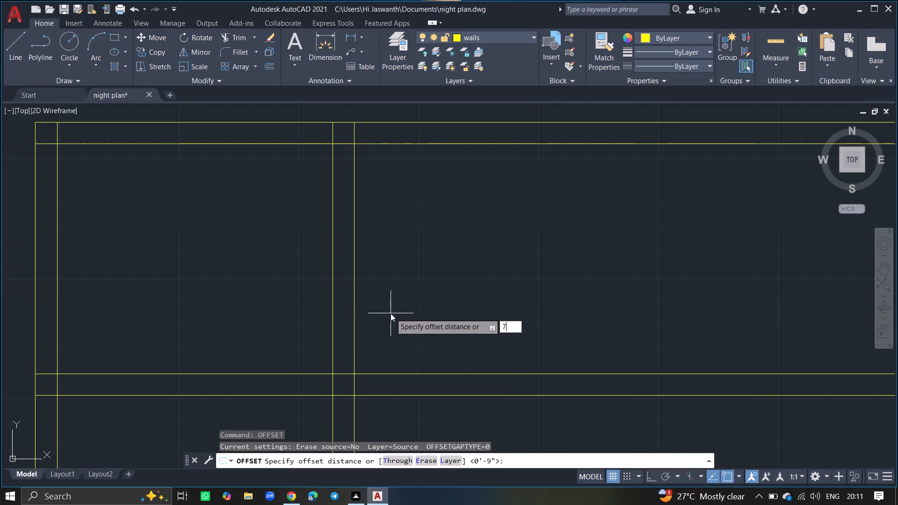
text('7)
key(shift+quotedbl)
key(Return)
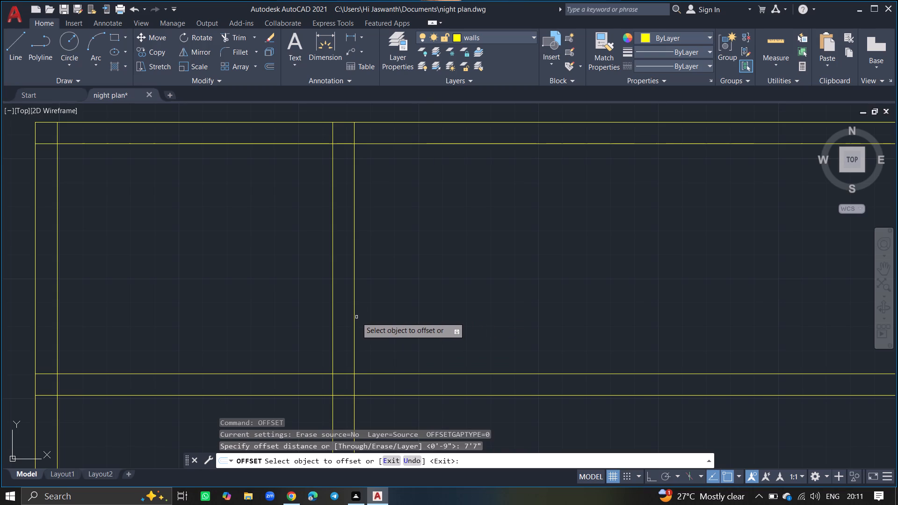
click(355, 317)
click(406, 313)
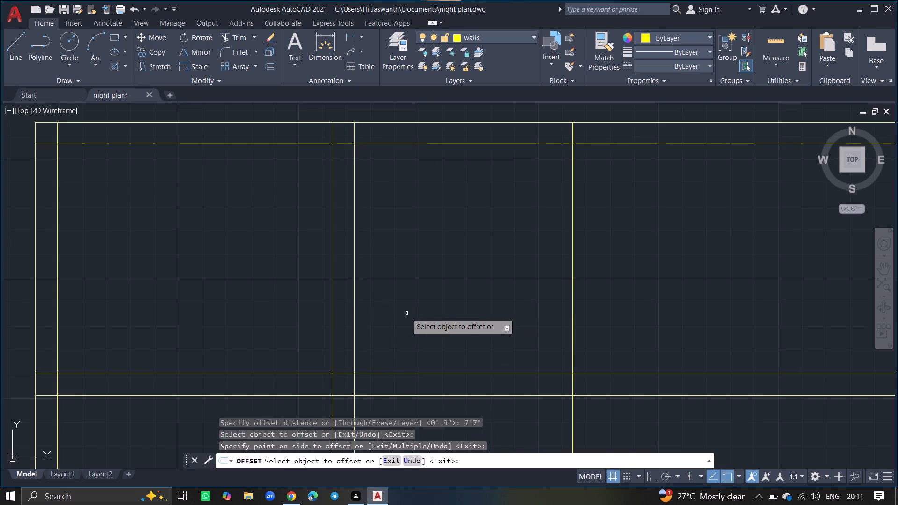
key(Return)
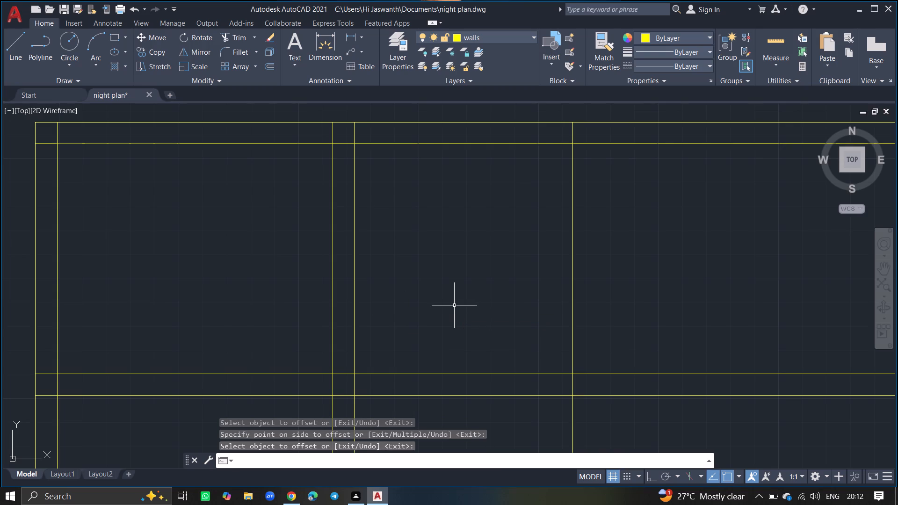
Offset the new vertical line 9" to the right to form the second room's right wall.
text(offset)
key(Return)
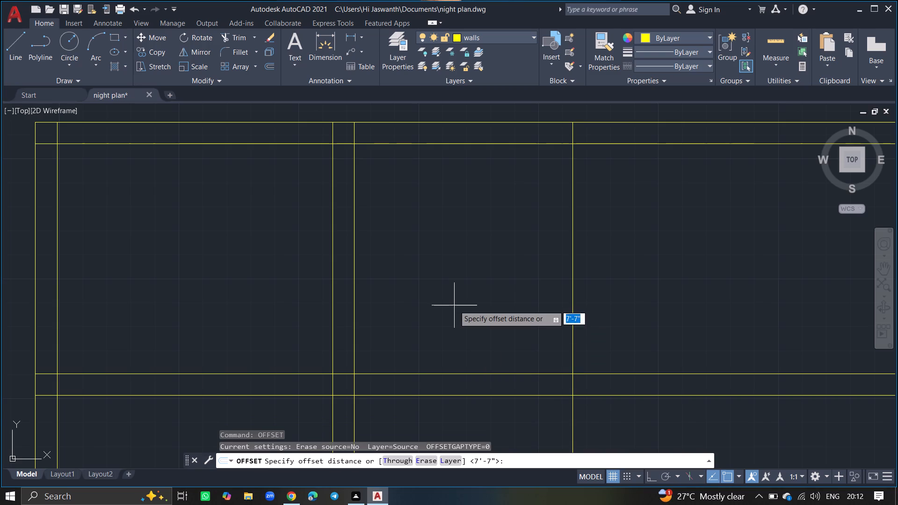
key(9)
key(shift+quotedbl)
key(Return)
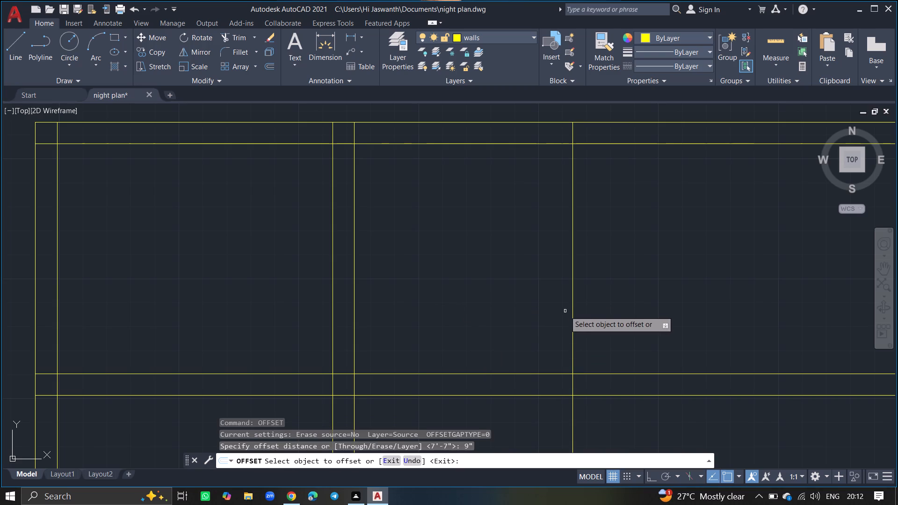
drag(572, 313, 610, 313)
click(610, 313)
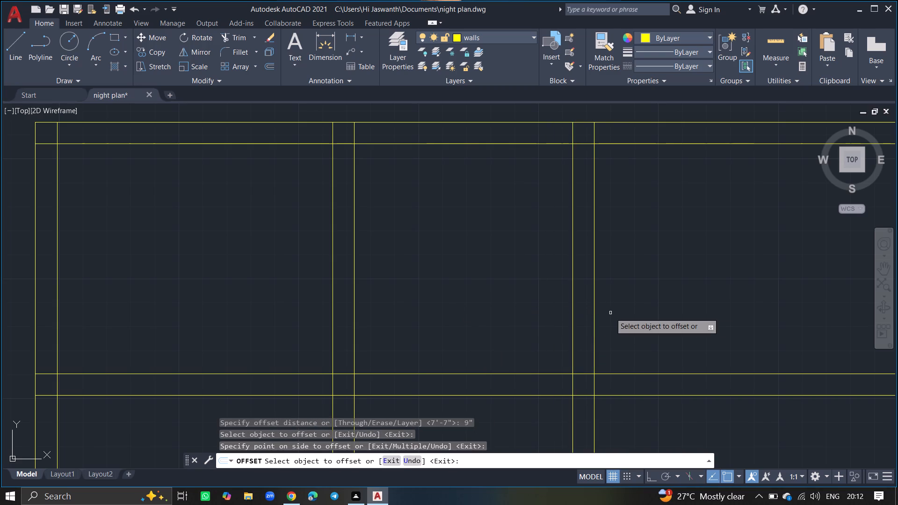
key(Return)
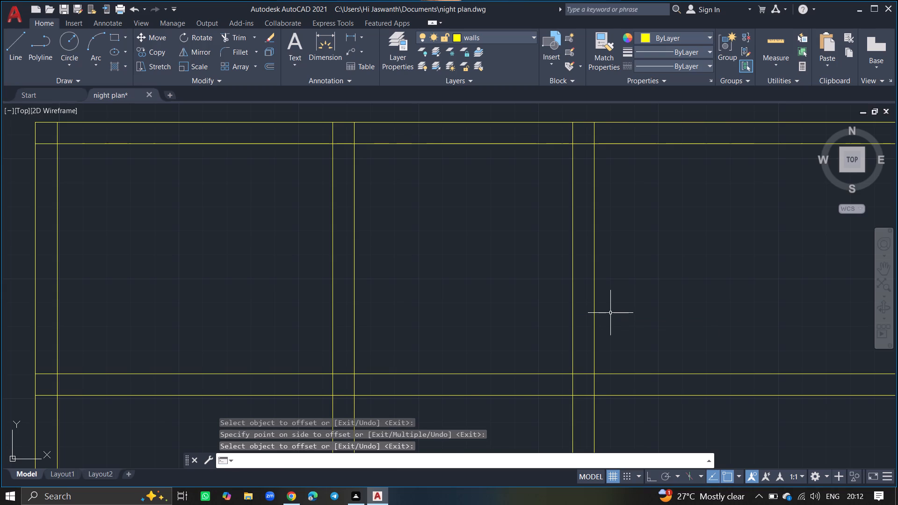
Trim both horizontal lines of the rooms' bottom wall where they extend beyond the second room's right wall.
text(trim)
key(Return)
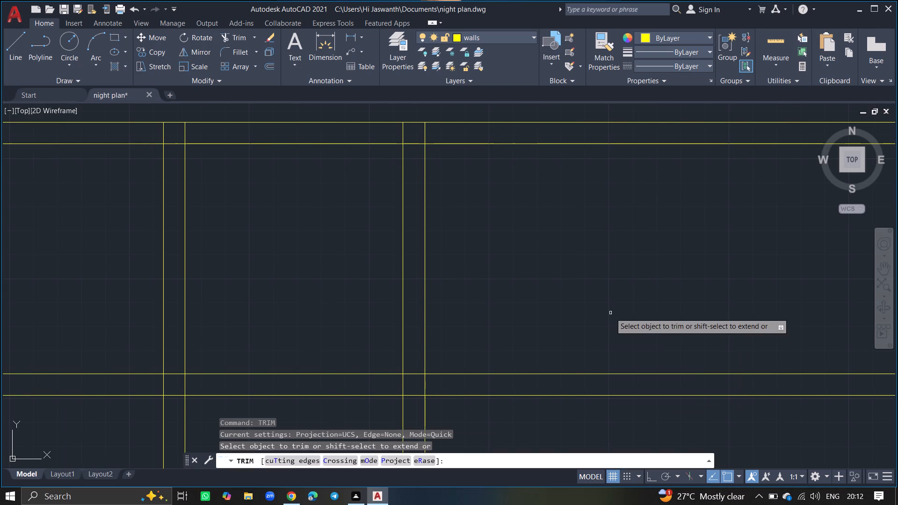
click(576, 375)
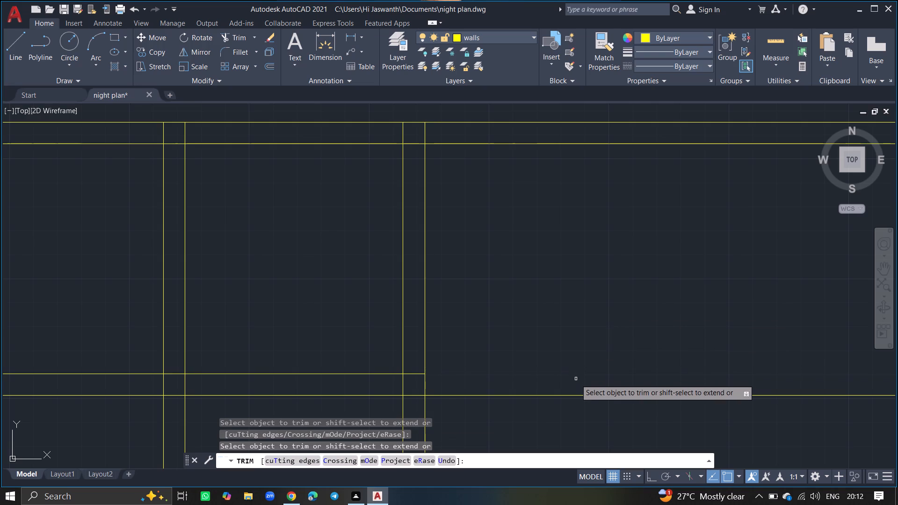
click(575, 396)
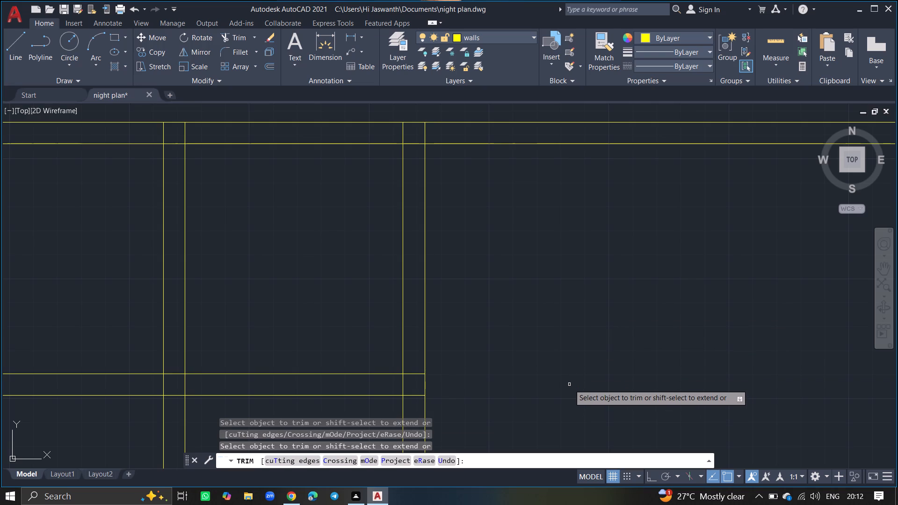
key(Return)
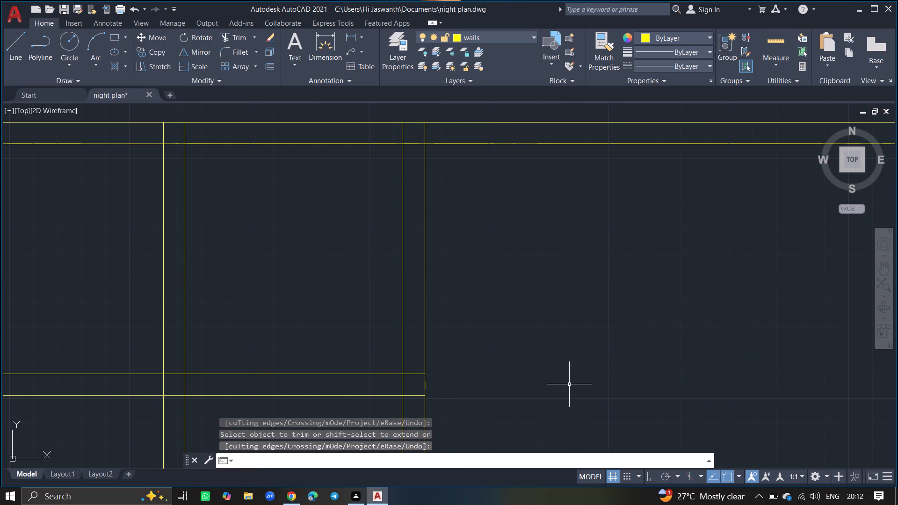
Offset the outer line of the second room's right wall 6'2" to the right for the third room's width.
text(offset)
key(Return)
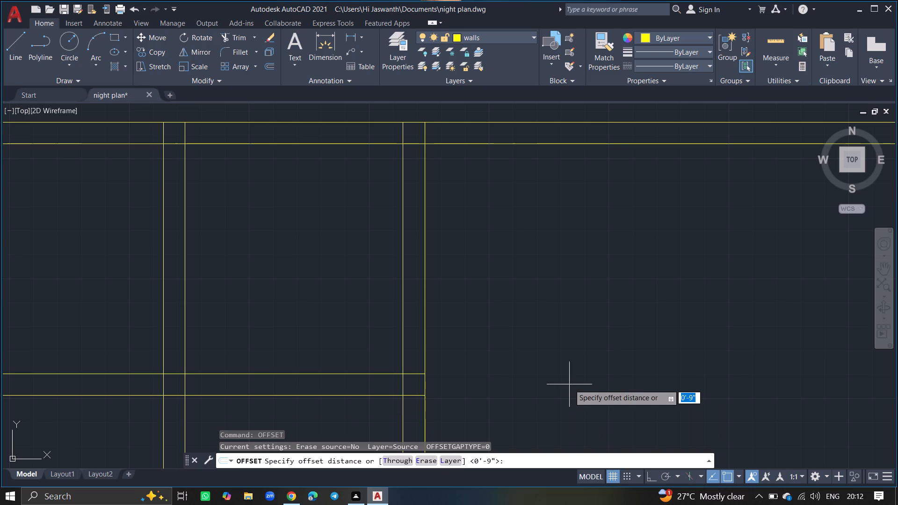
key(6)
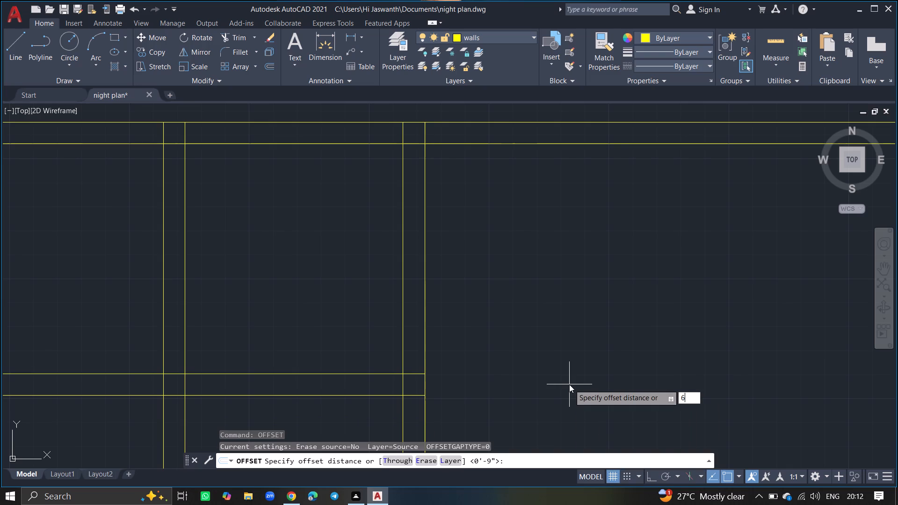
key(apostrophe)
key(2)
key(shift+quotedbl)
key(Return)
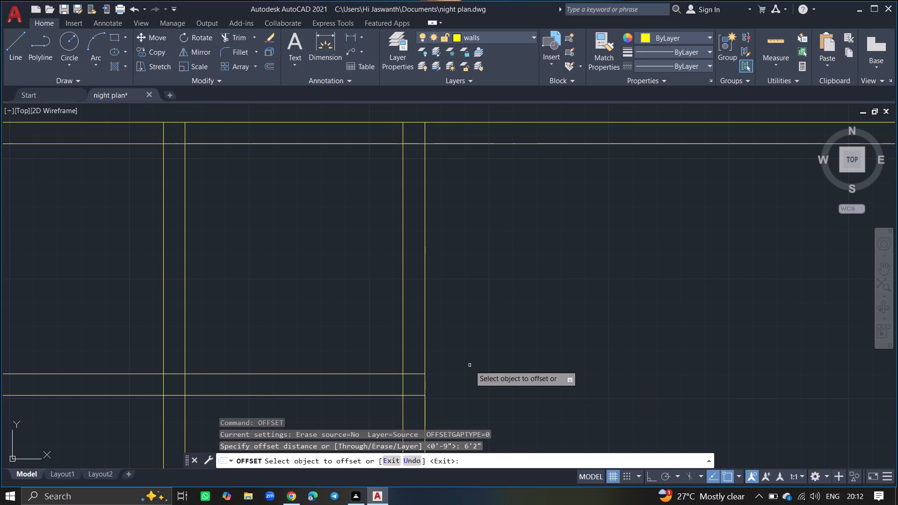
drag(424, 354, 445, 355)
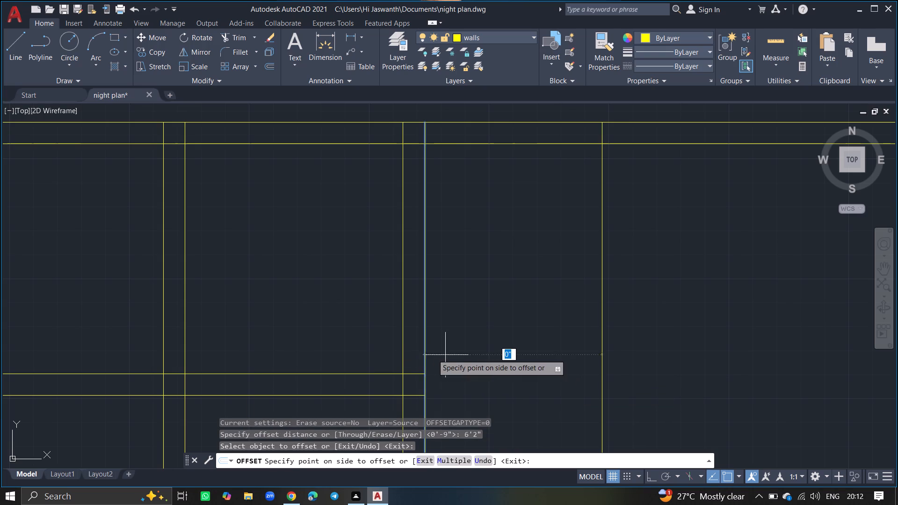
drag(445, 355, 491, 361)
click(491, 361)
key(Return)
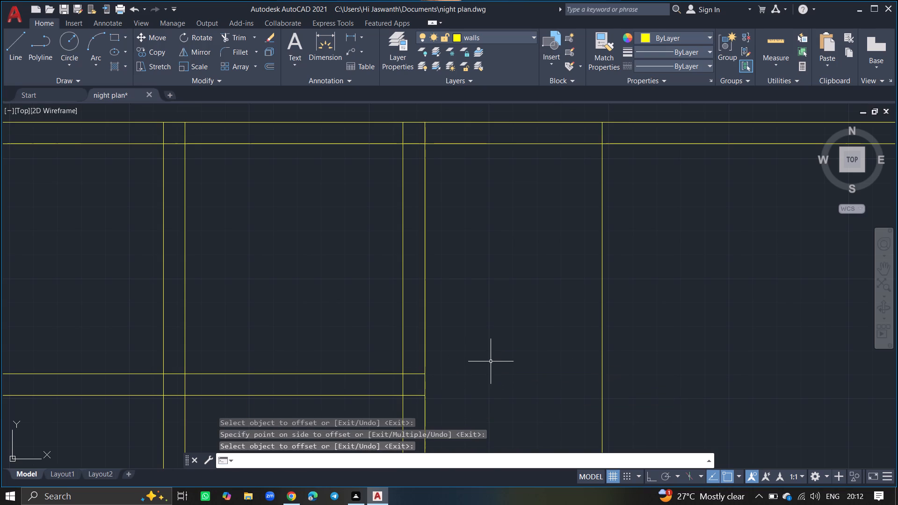
Offset the new vertical line 9" to the right to form the third room's right wall.
text(offset)
key(Return)
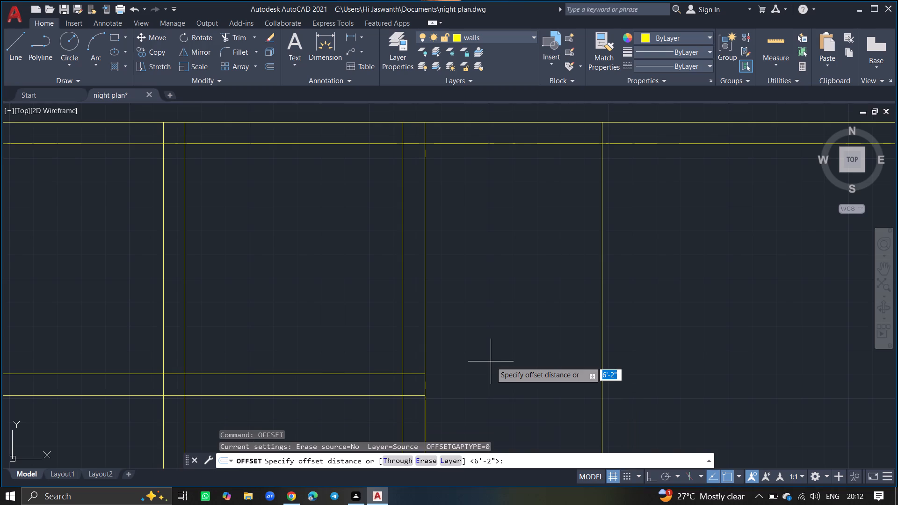
key(9)
key(shift+quotedbl)
key(Return)
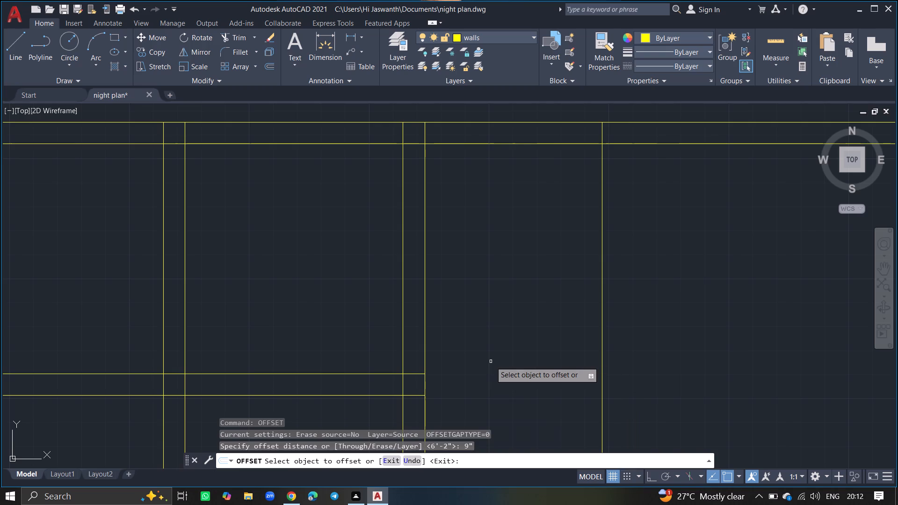
click(603, 354)
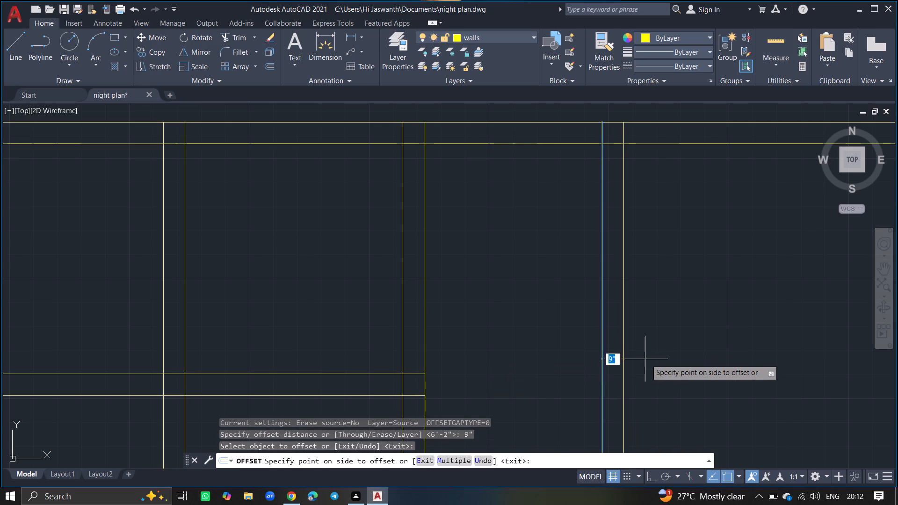
click(653, 357)
key(Return)
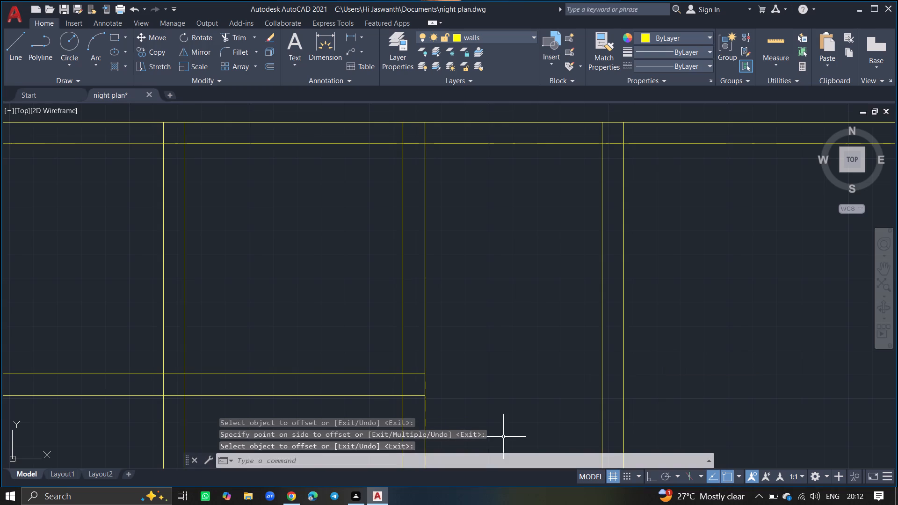
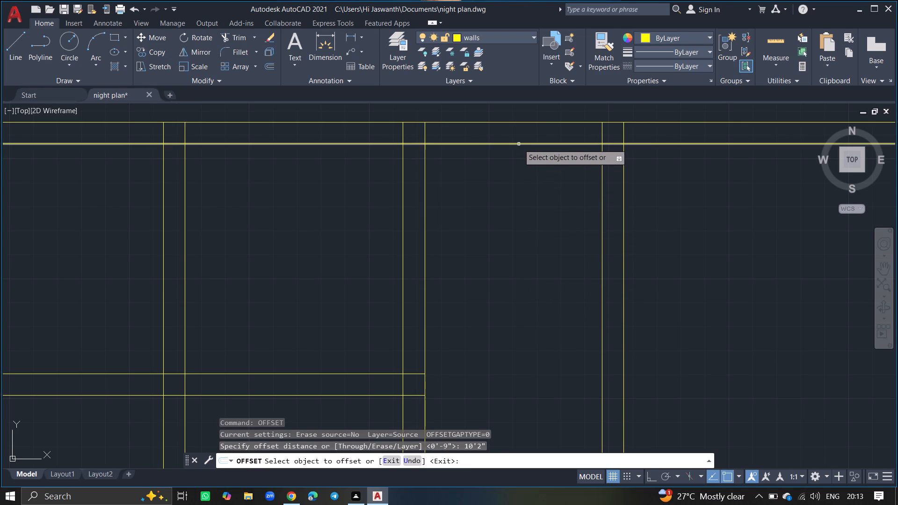
Offset the inner line of the top wall 10'2" downward for the third room's depth.
drag(519, 144, 508, 208)
click(508, 208)
ctrl+scroll(508, 208, down, 4)
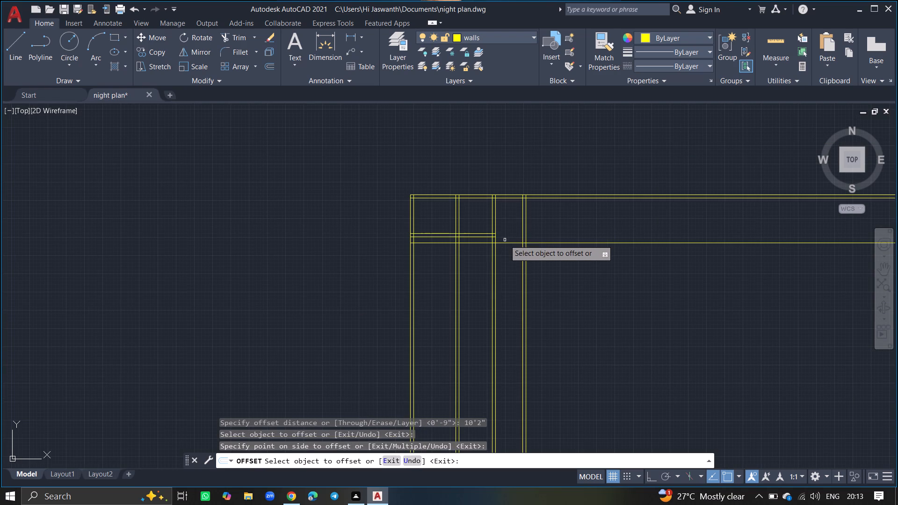
ctrl+scroll(505, 240, up, 4)
key(Return)
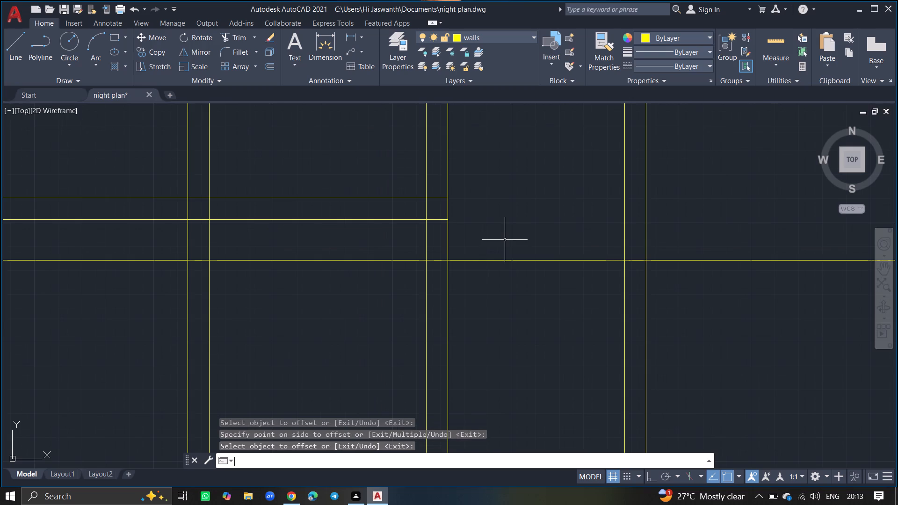
Offset the new horizontal line 9" downward to form the third room's bottom wall.
key(o)
text(ff)
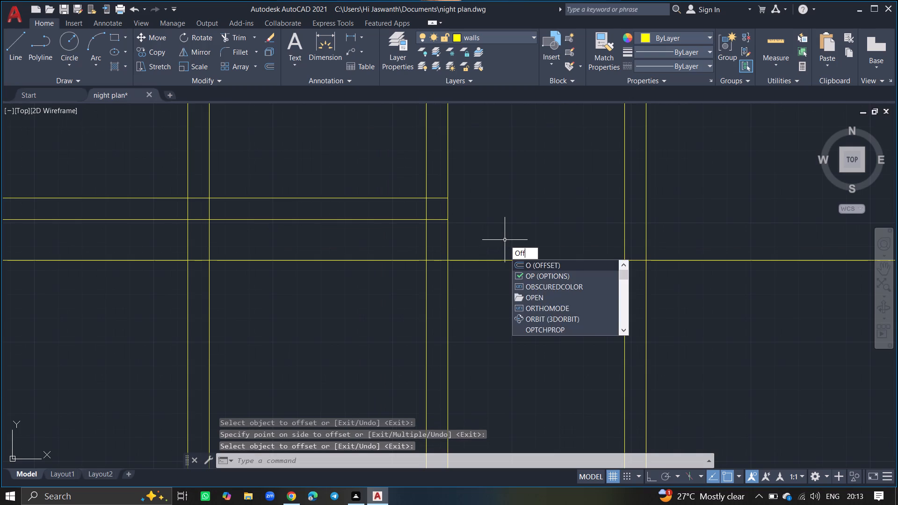
click(518, 265)
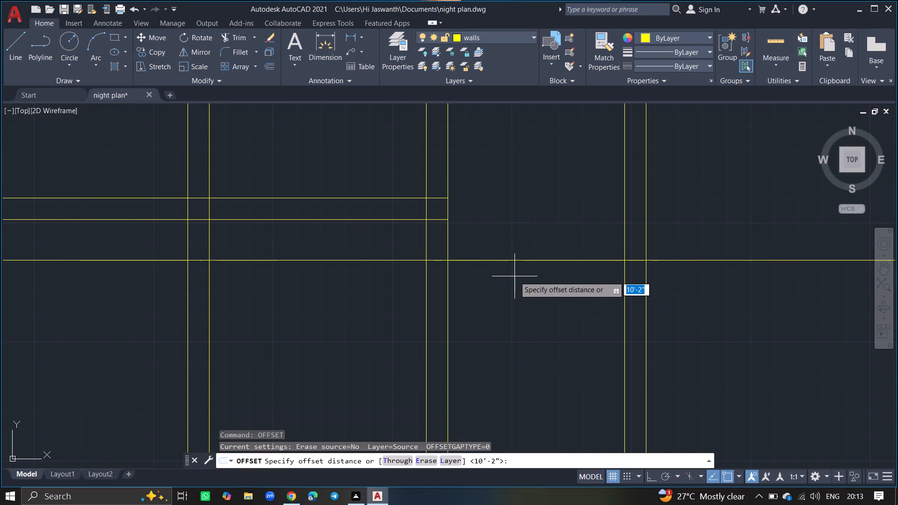
text(9")
key(Return)
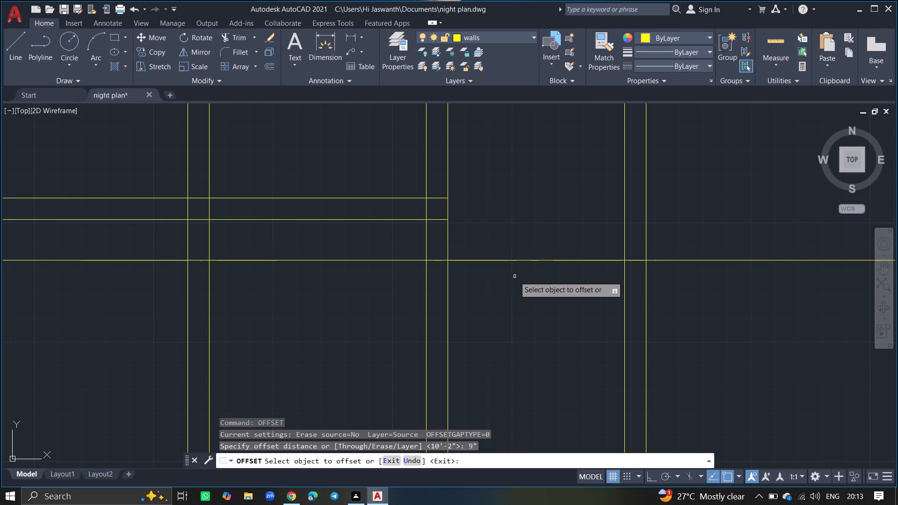
click(517, 260)
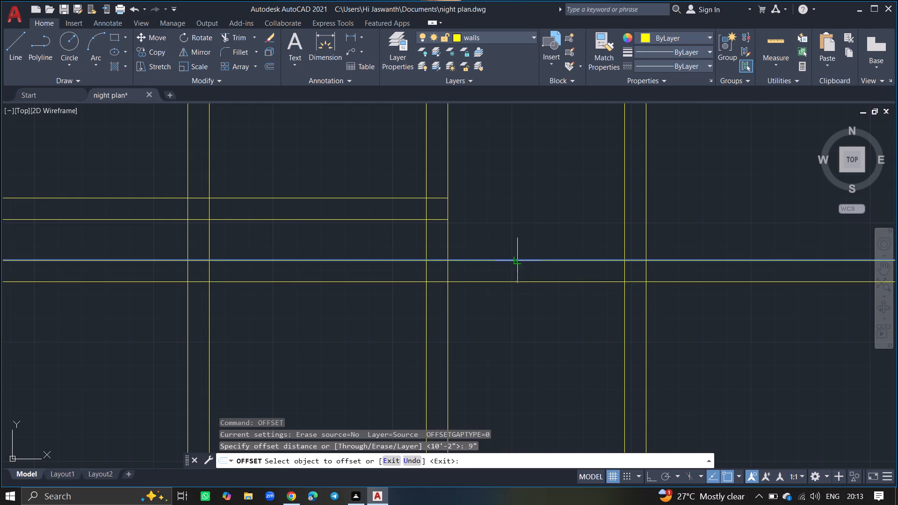
click(514, 311)
key(Return)
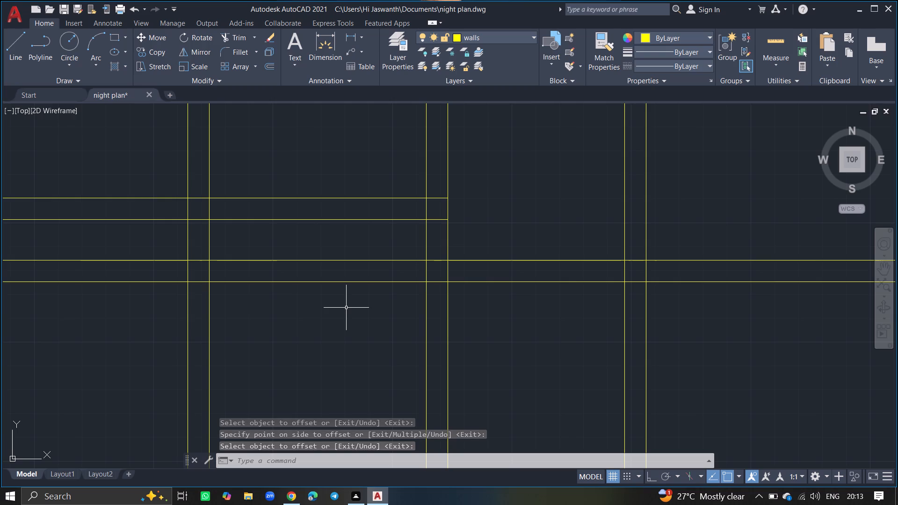
Trim both lines of the third room's bottom wall where they run beneath the second room.
text(trim)
key(Return)
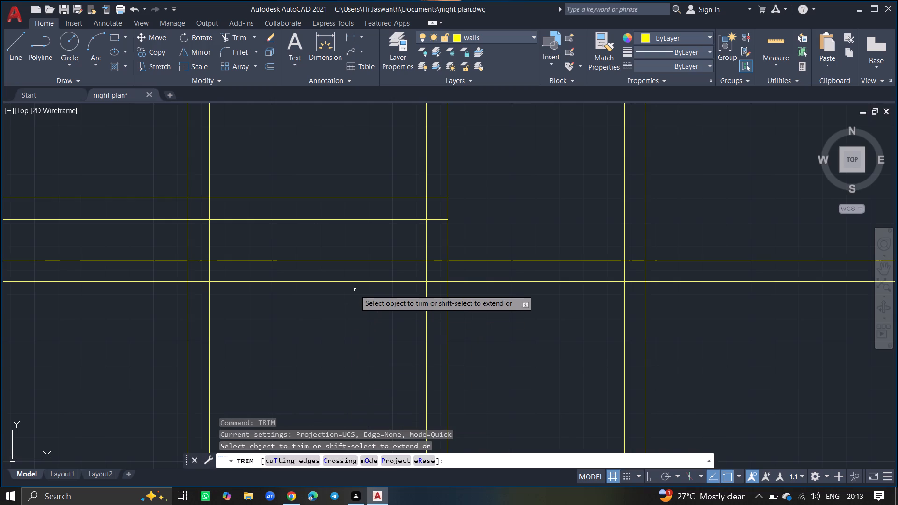
click(356, 283)
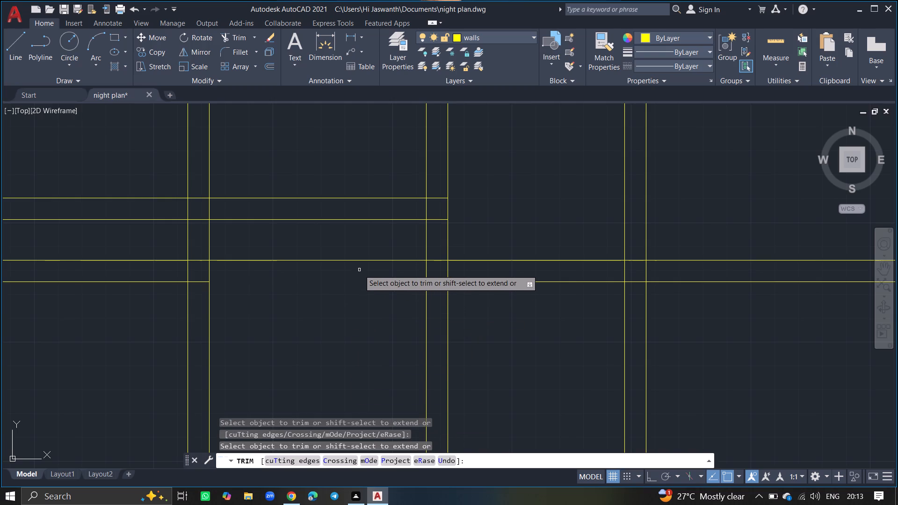
click(361, 261)
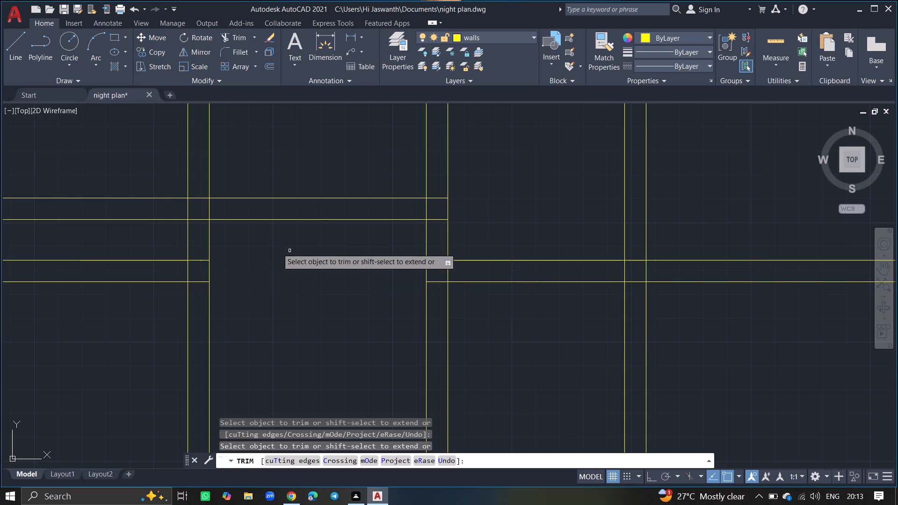
Trim away the first partition's vertical lines below the first two rooms' bottom wall, plus the leftover horizontal wall segments under the first room.
click(209, 245)
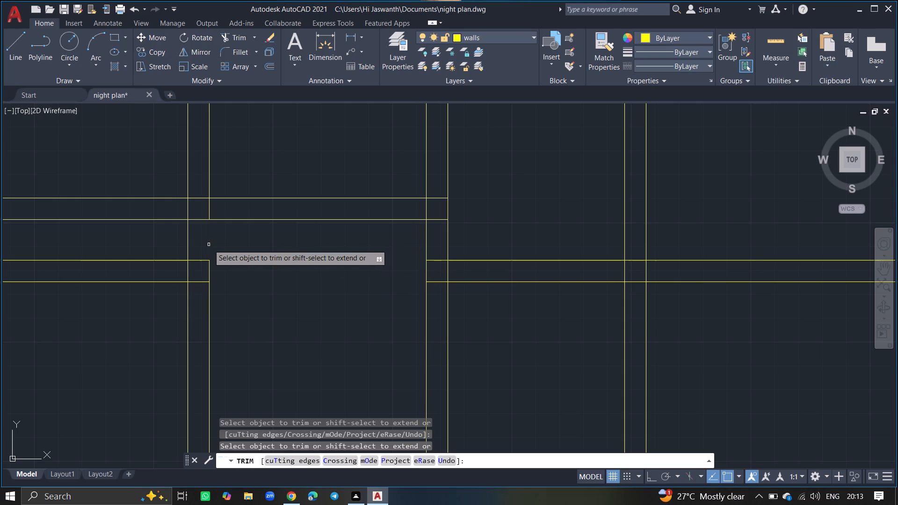
click(186, 242)
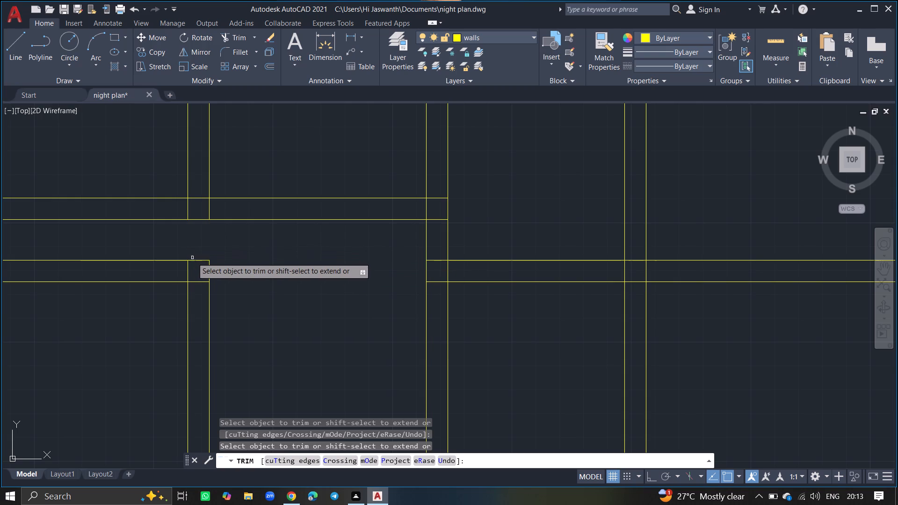
click(193, 259)
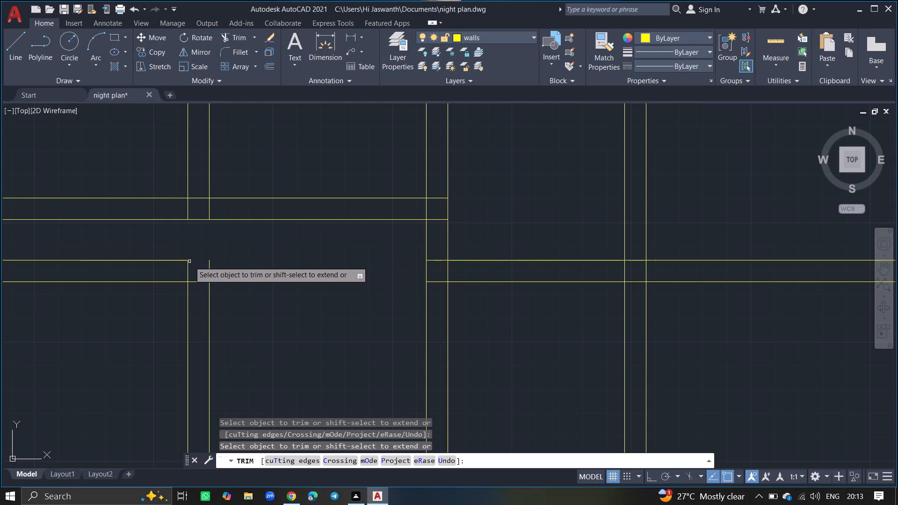
click(187, 263)
click(187, 261)
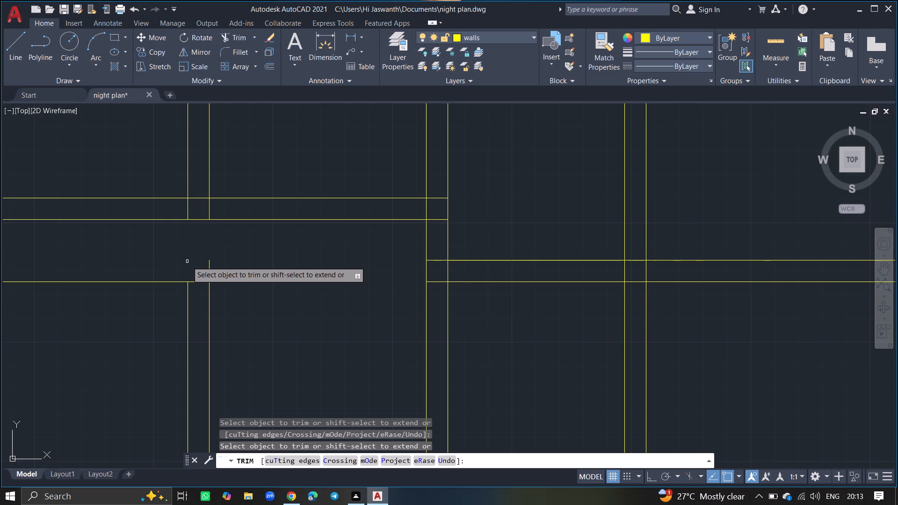
ctrl+scroll(187, 261, down, 2)
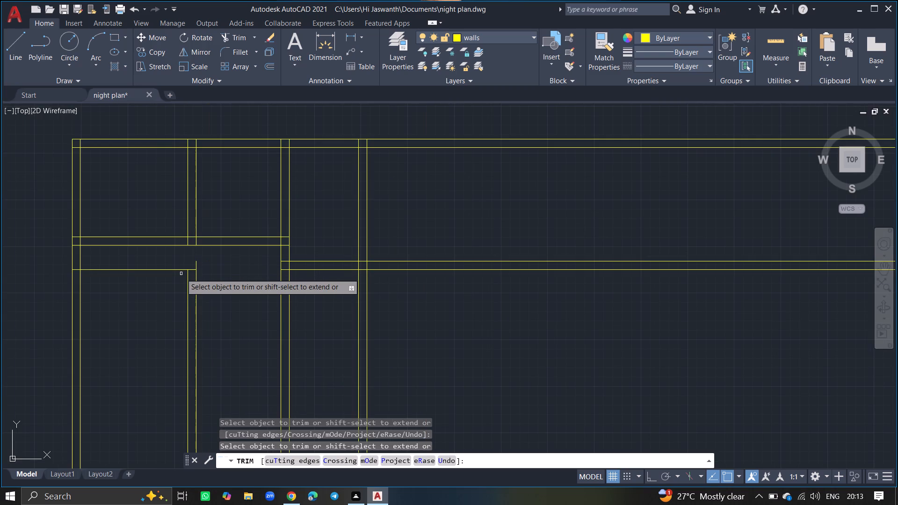
click(181, 270)
drag(188, 270, 196, 270)
click(196, 270)
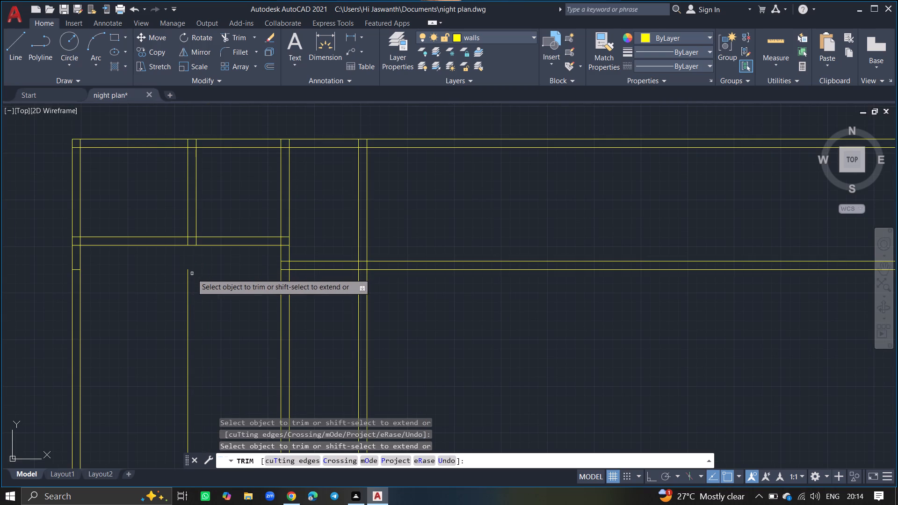
click(184, 274)
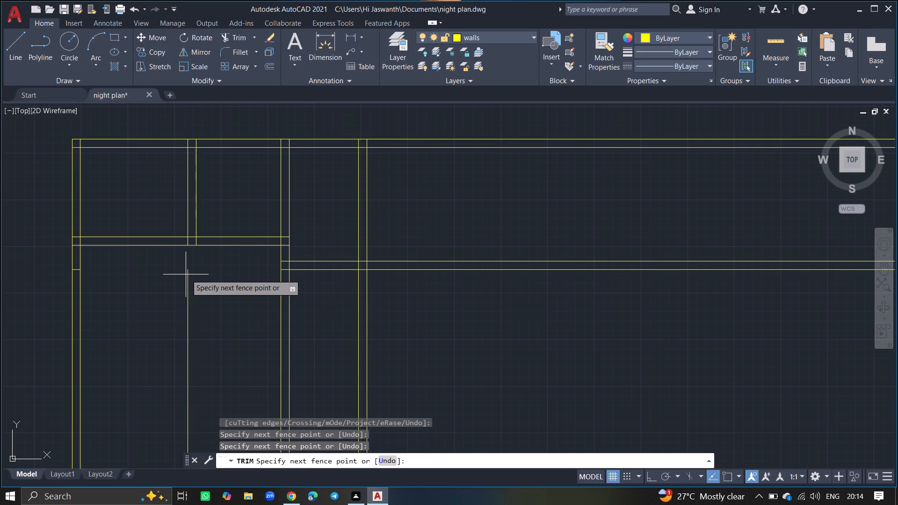
drag(194, 277, 126, 280)
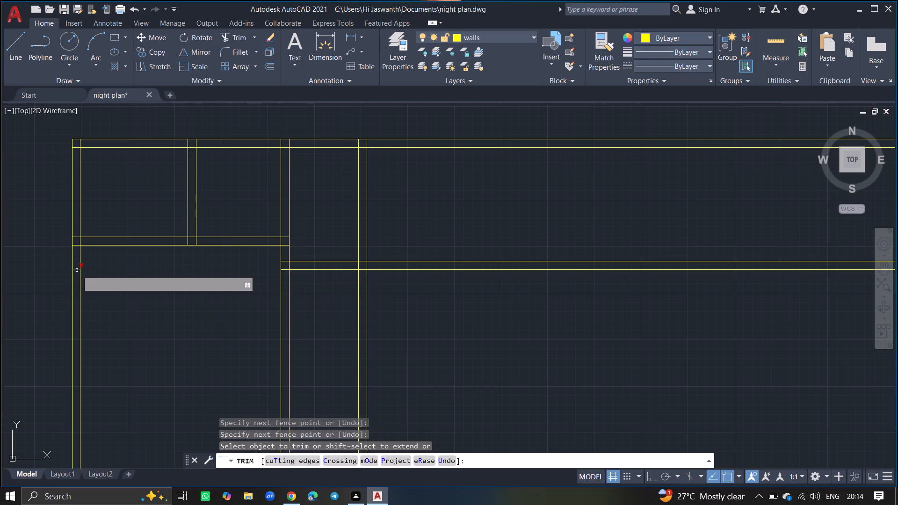
click(77, 268)
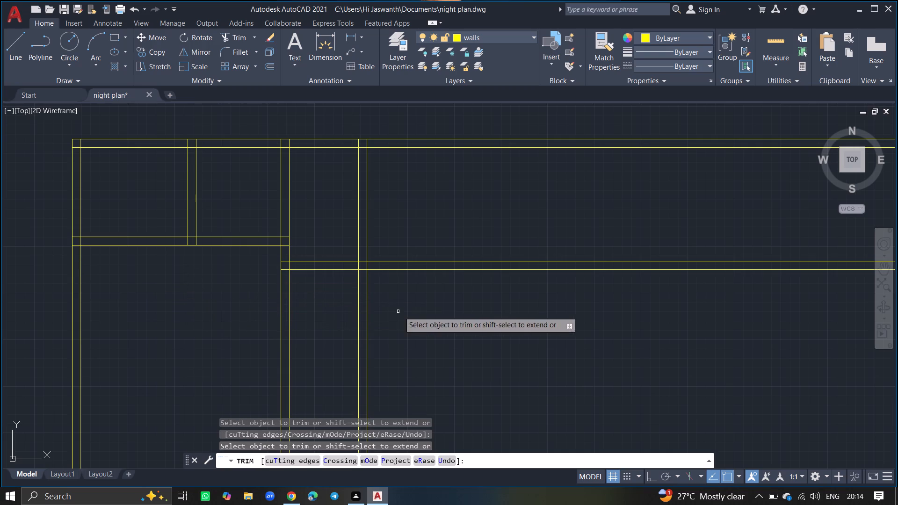
key(Return)
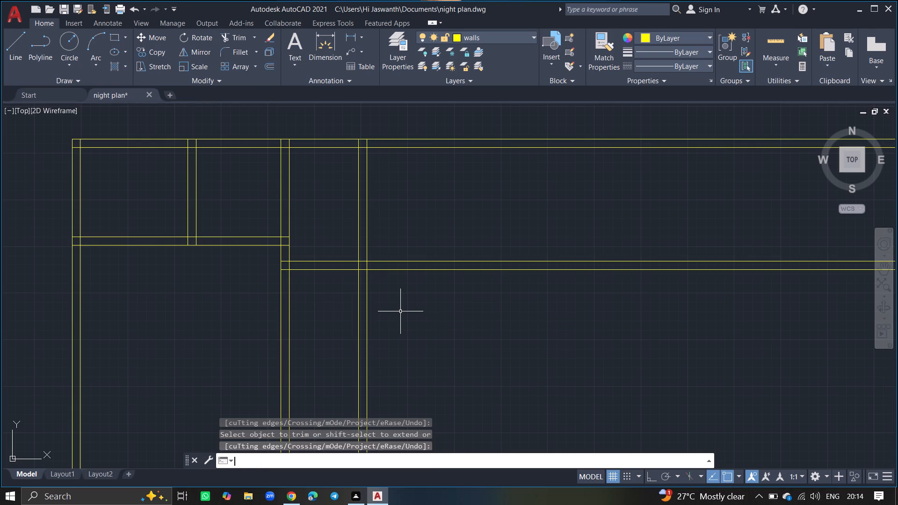
Trim both lines of the third room's bottom wall where they extend beyond its right wall.
text(trim)
key(Return)
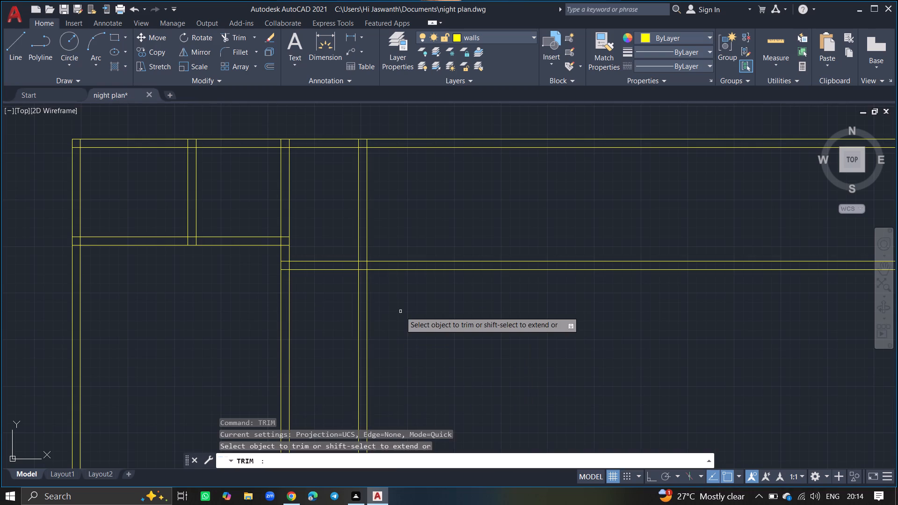
click(405, 270)
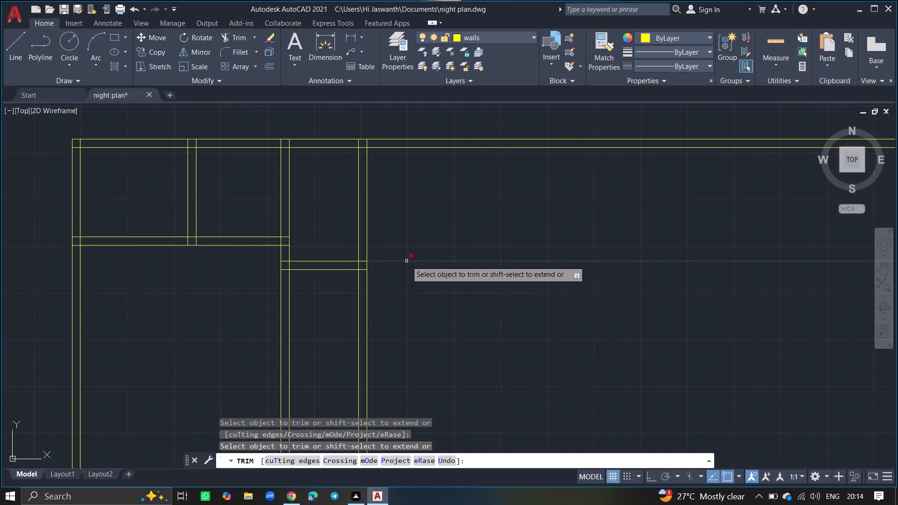
click(406, 261)
key(Return)
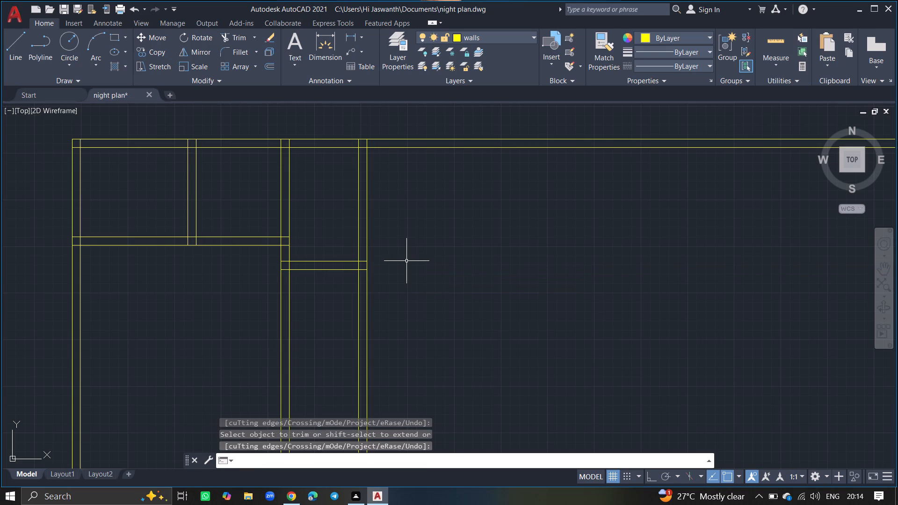
Offset the outer line of the third room's right wall 13' to the right for the fourth room's width.
text(offset)
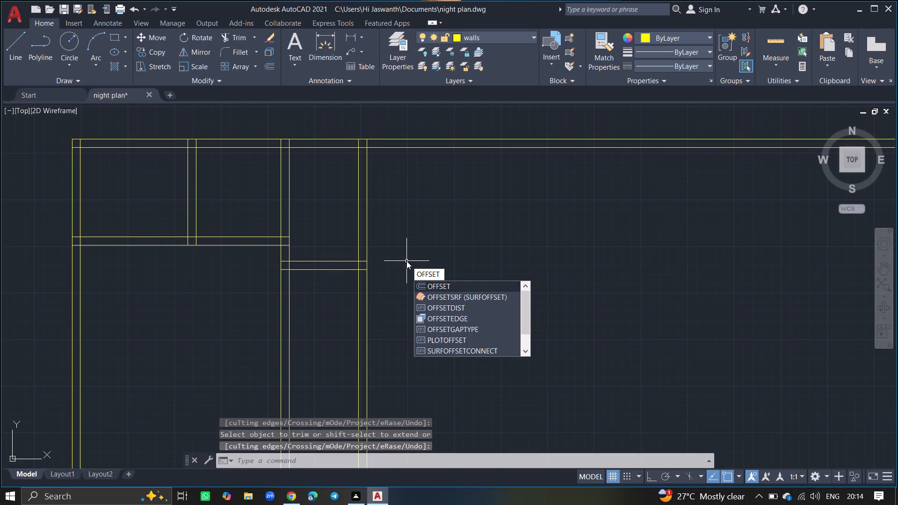
key(Return)
text(13')
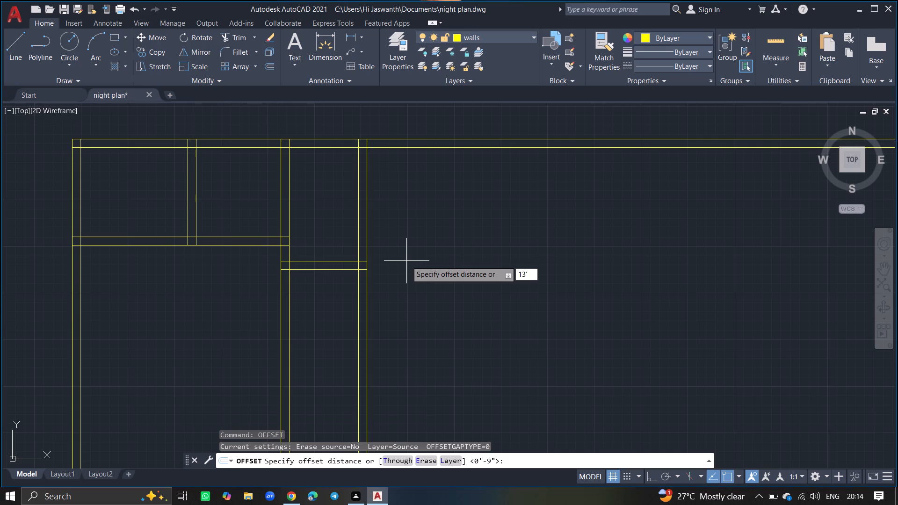
key(Return)
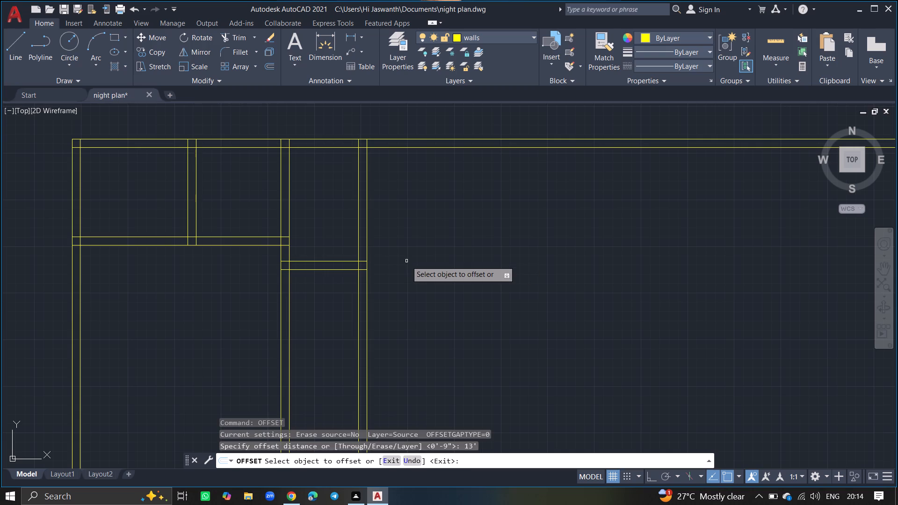
drag(366, 247, 416, 250)
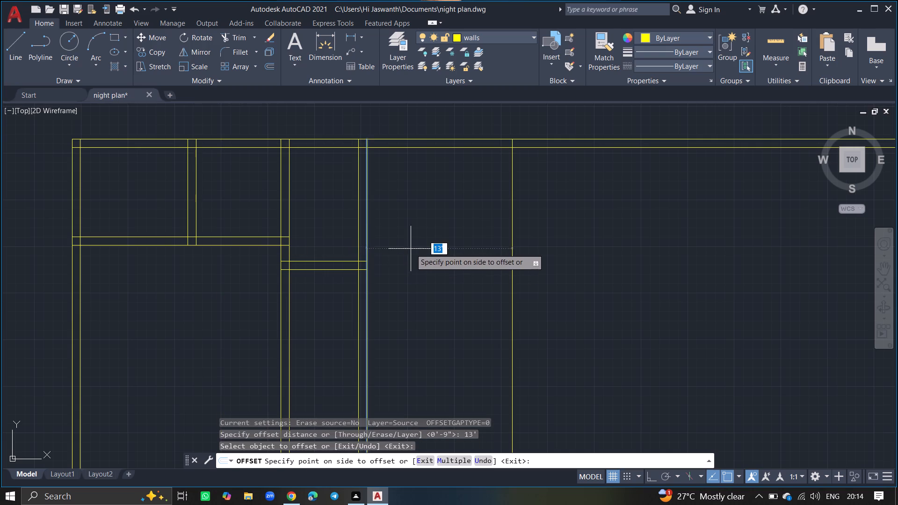
drag(416, 250, 428, 250)
click(428, 250)
key(Return)
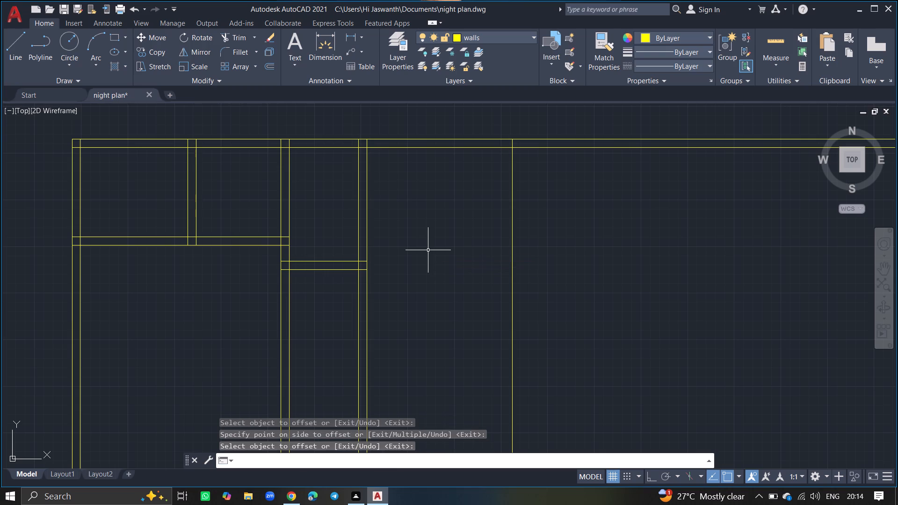
Offset the new vertical line 9" to the right to form the fourth room's right wall.
text(off)
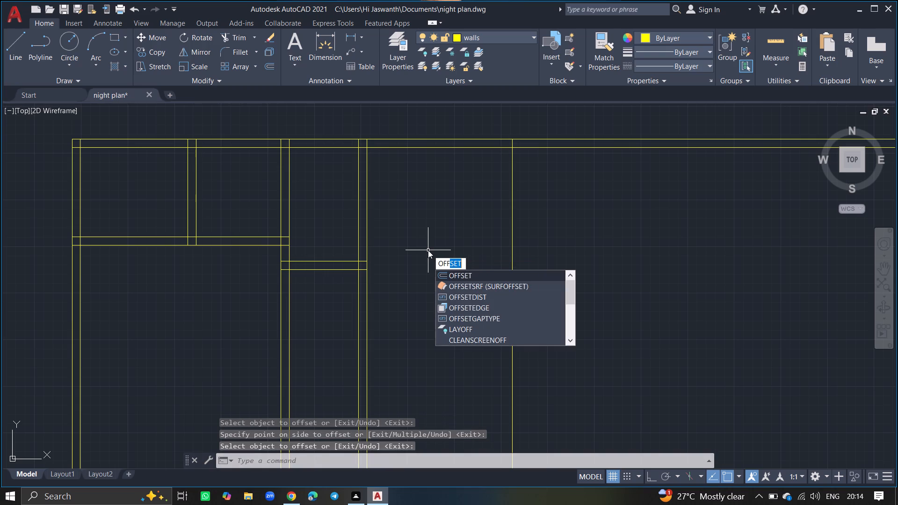
text(se)
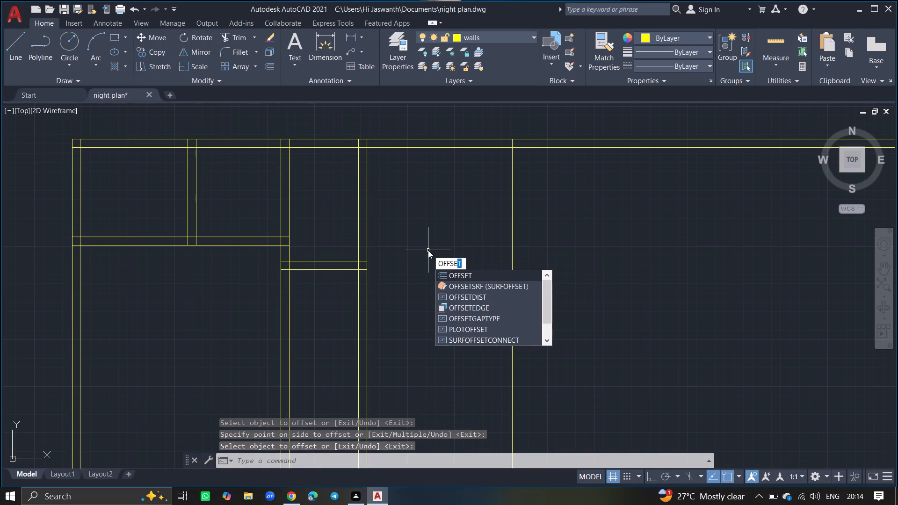
key(t)
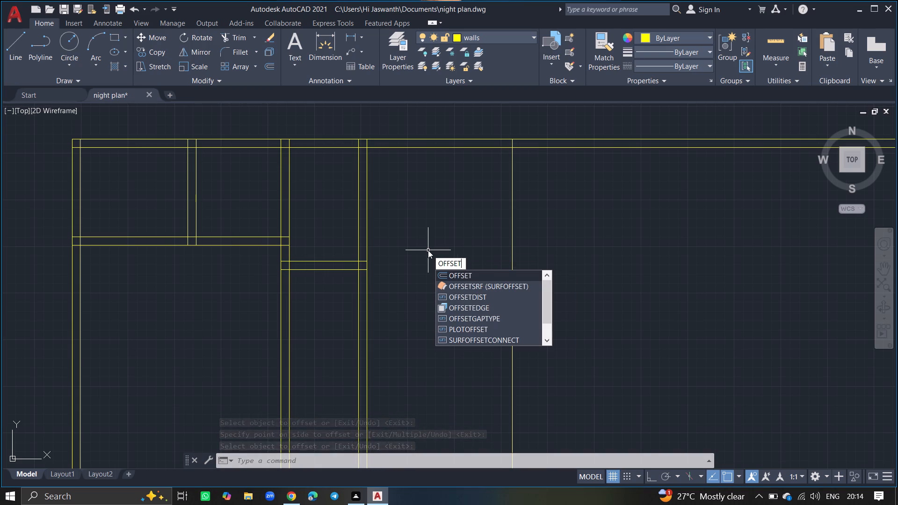
key(Return)
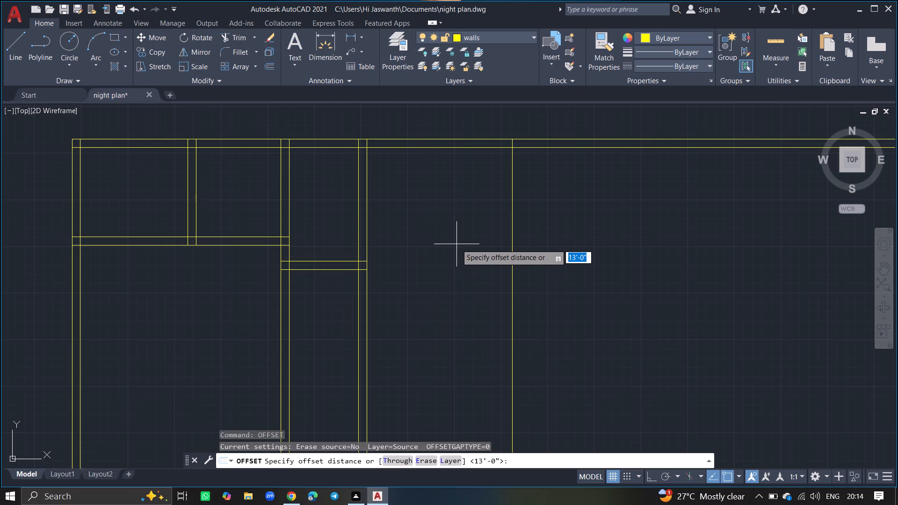
key(9)
key(shift+quotedbl)
key(Return)
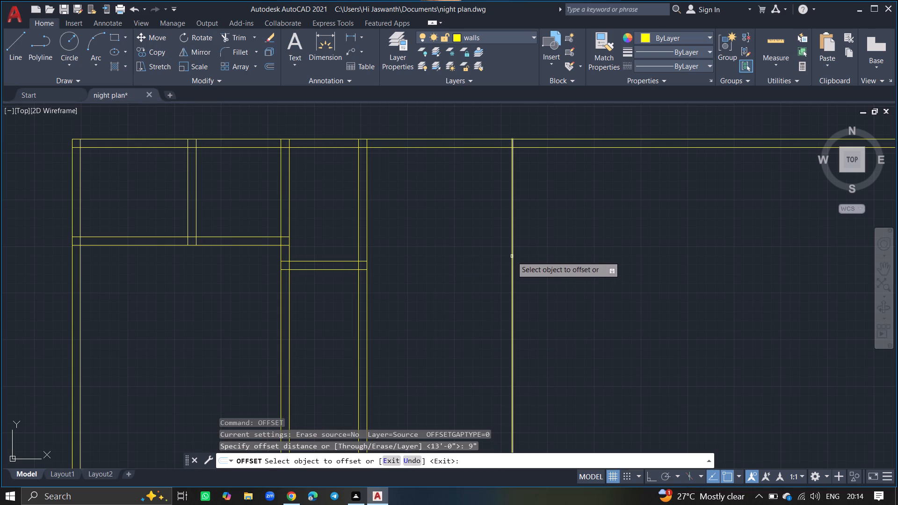
drag(512, 257, 557, 260)
click(557, 260)
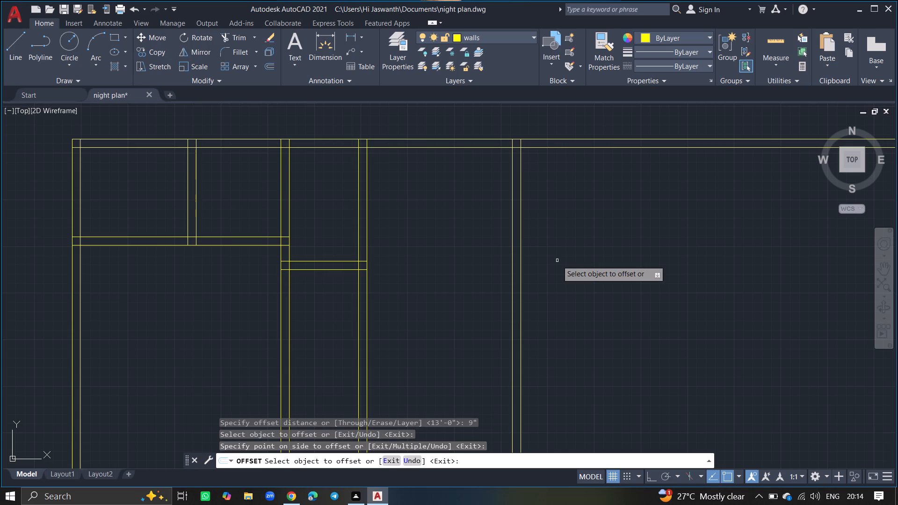
key(Return)
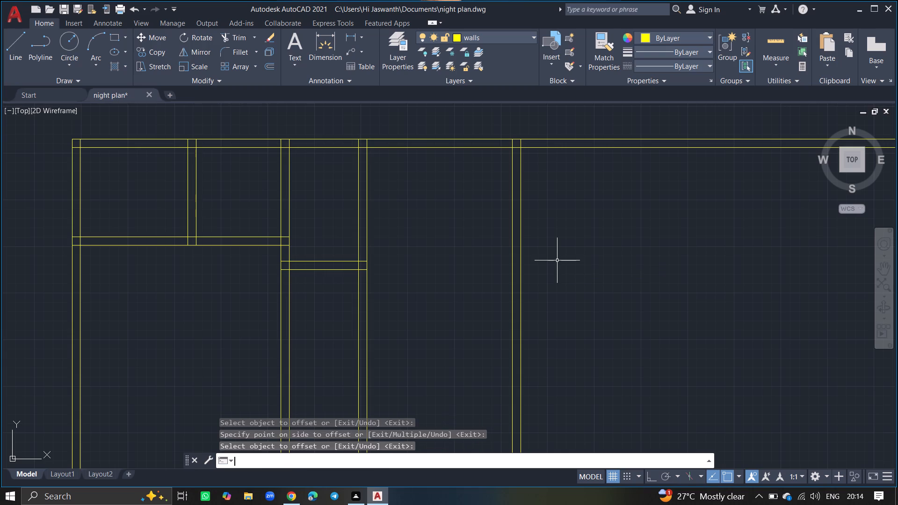
Offset the inner line of the top outer wall 16' downward for the fourth room's depth.
text(offset)
key(Return)
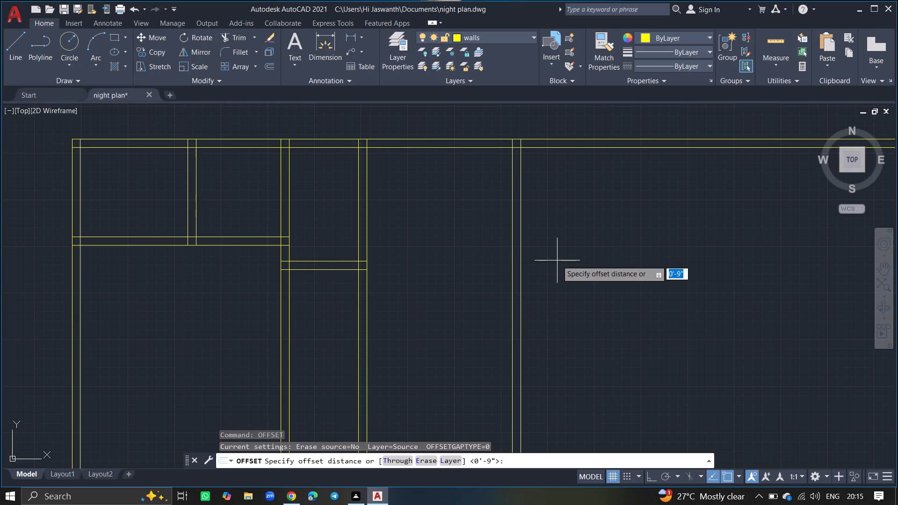
text(16')
key(Return)
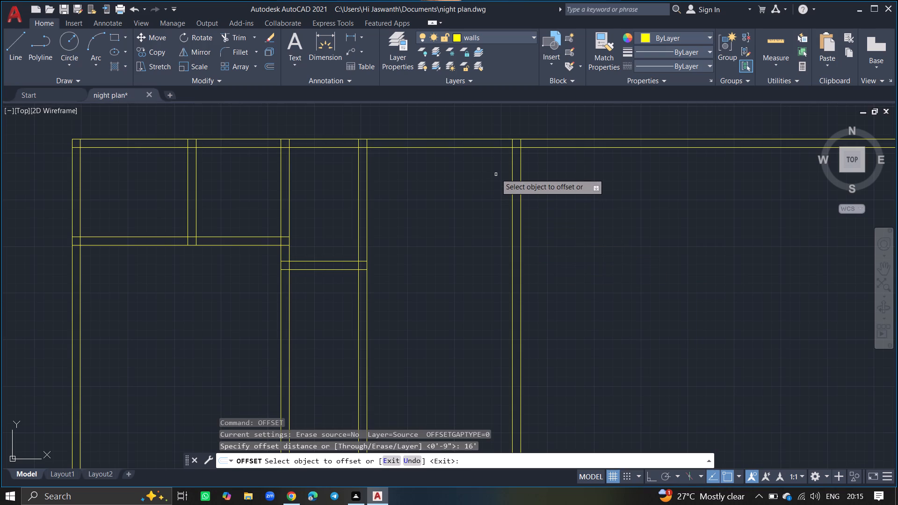
click(496, 148)
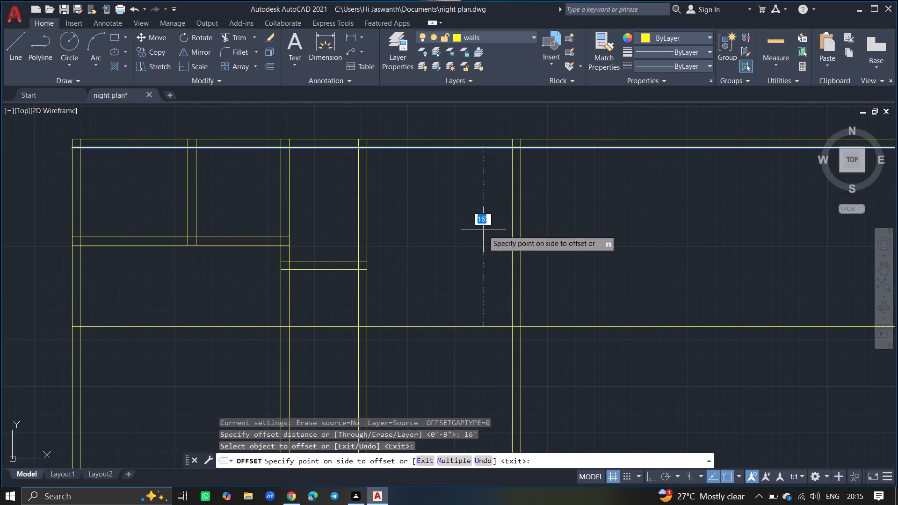
click(483, 230)
key(Return)
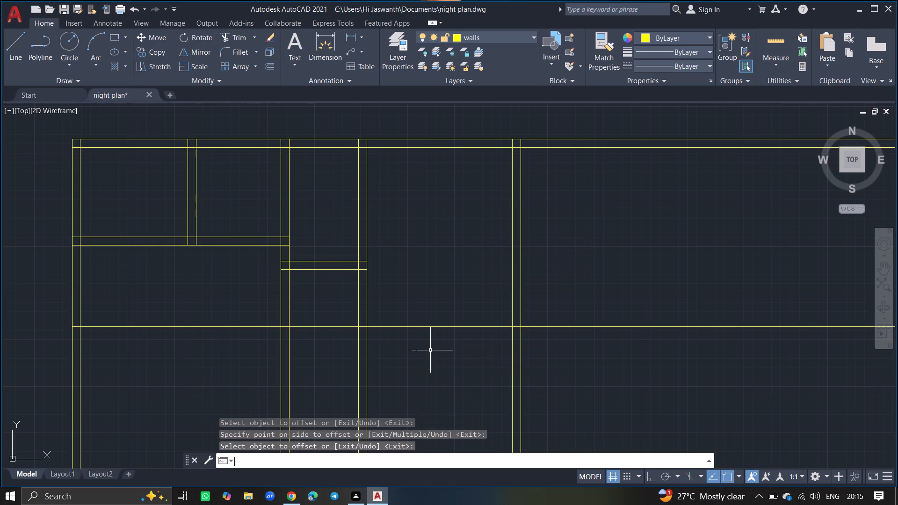
Offset the new horizontal line 9" downward to form the fourth room's bottom wall.
text(offset)
key(Return)
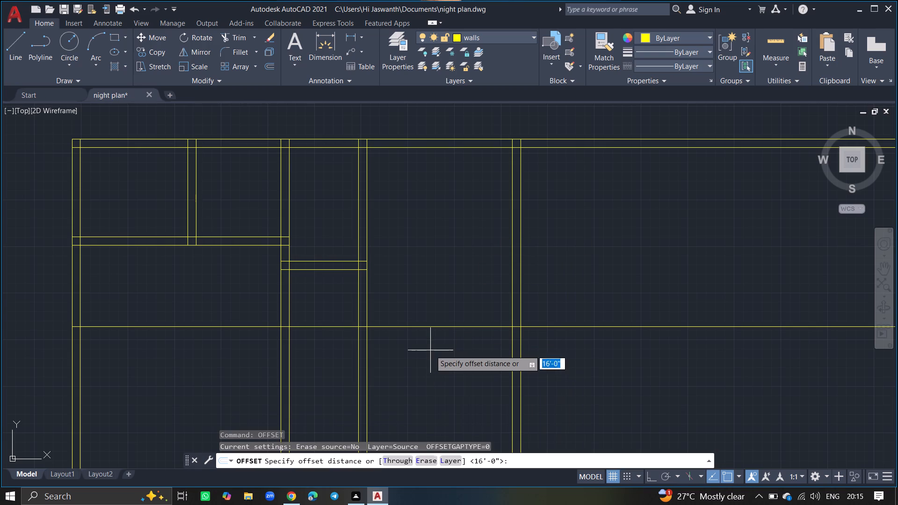
key(9)
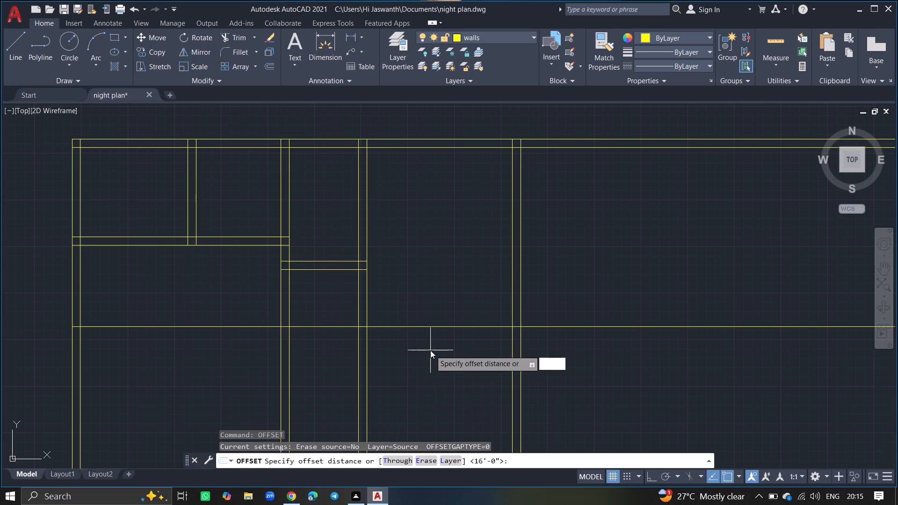
key(shift+quotedbl)
key(Return)
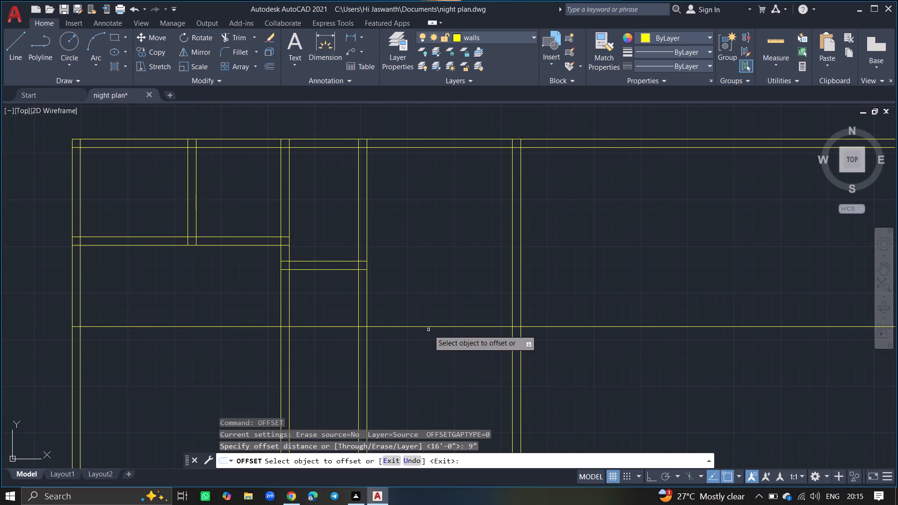
drag(428, 327, 428, 358)
click(428, 358)
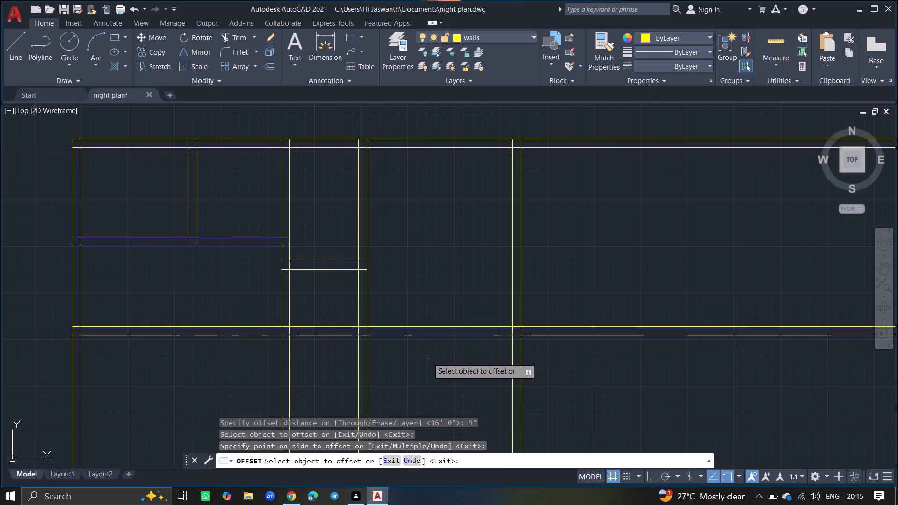
key(Return)
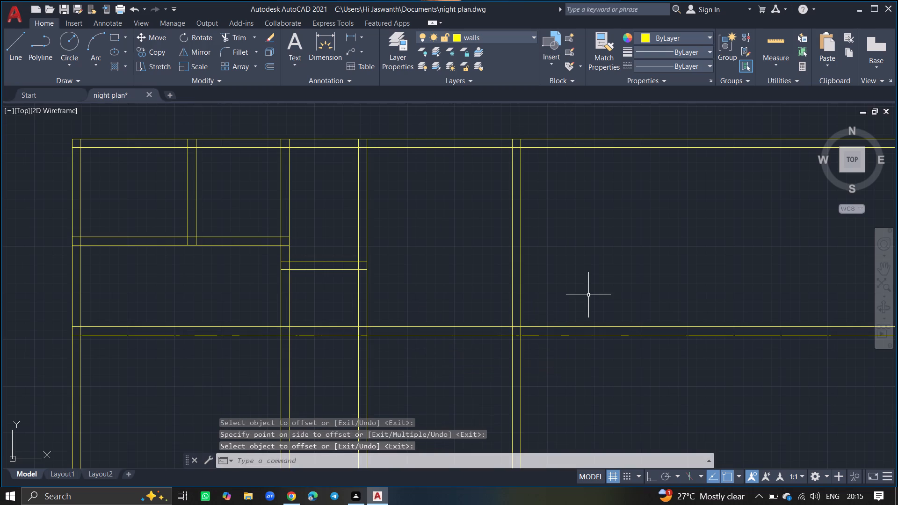
Trim the lines of the fourth room's bottom wall and the top outer wall where they extend beyond the fourth room's right wall.
text(trim)
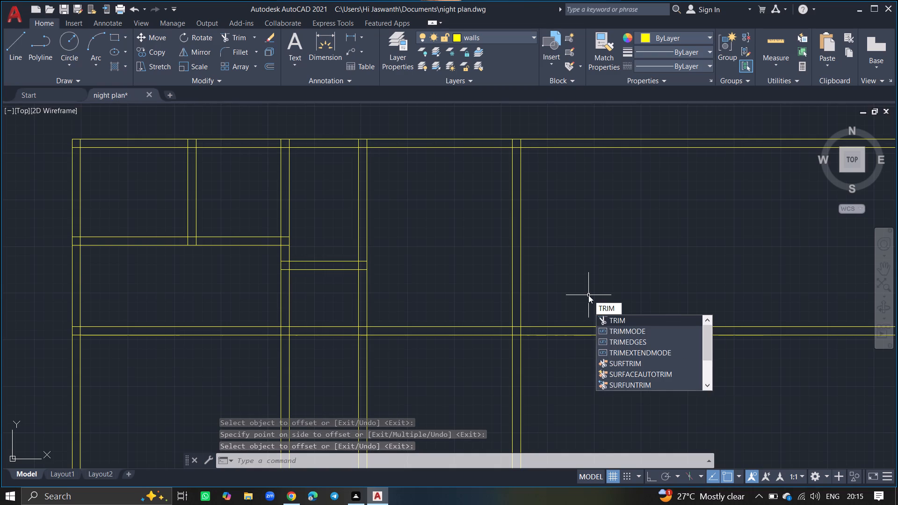
key(Return)
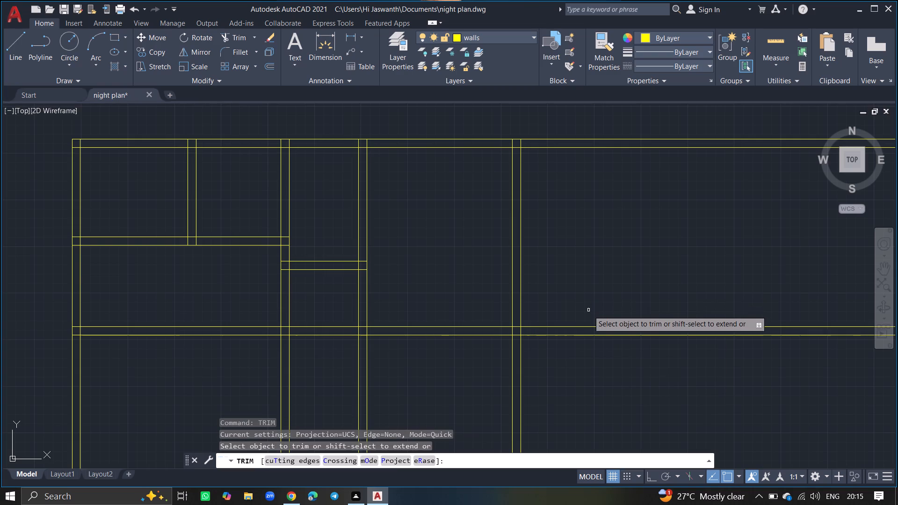
click(587, 327)
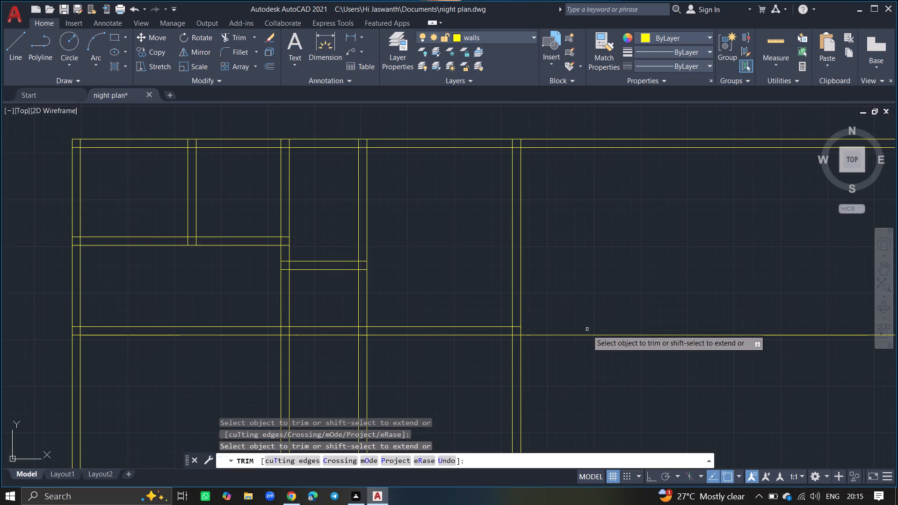
click(587, 337)
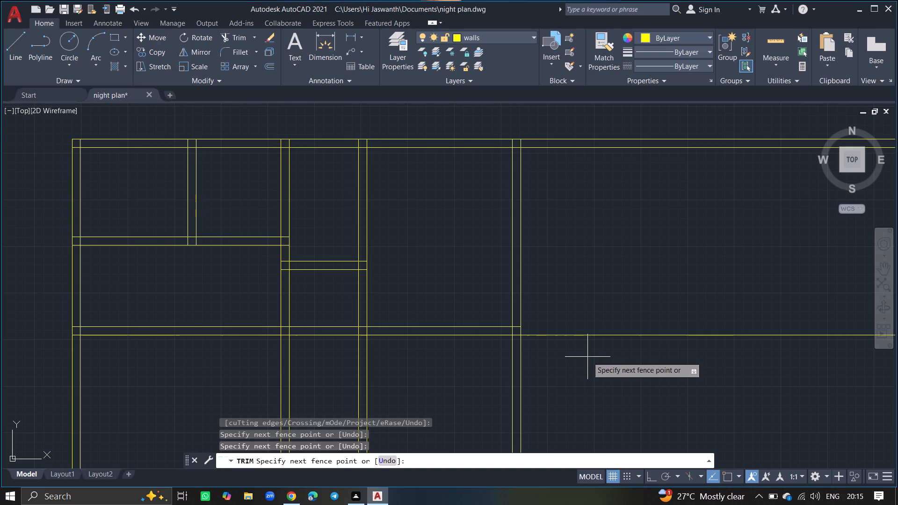
click(587, 357)
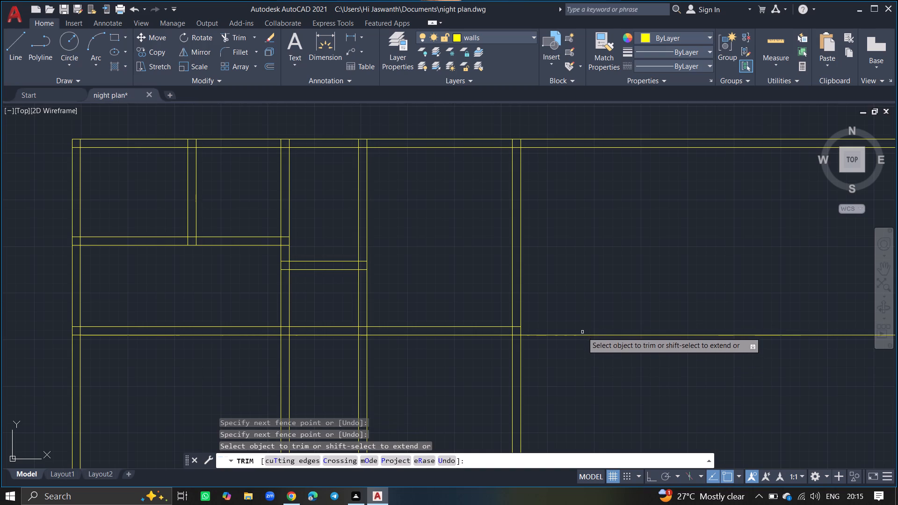
click(587, 332)
click(594, 367)
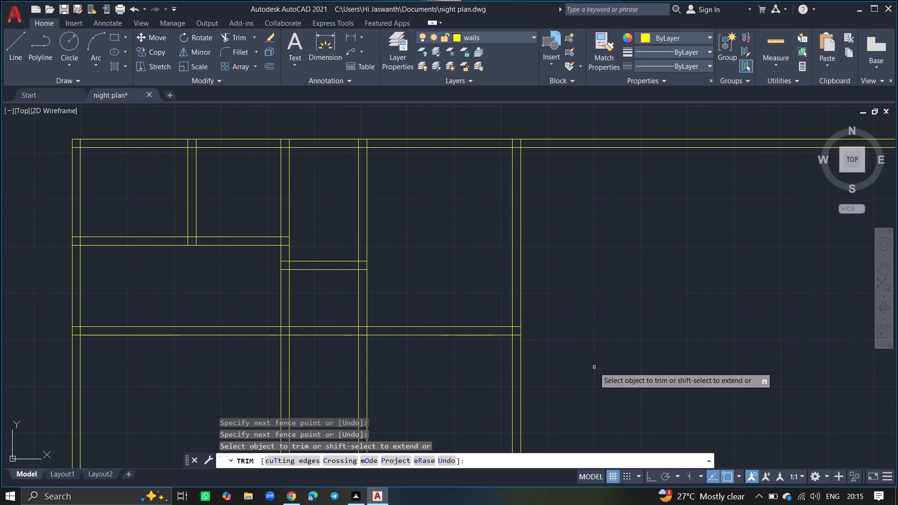
click(578, 124)
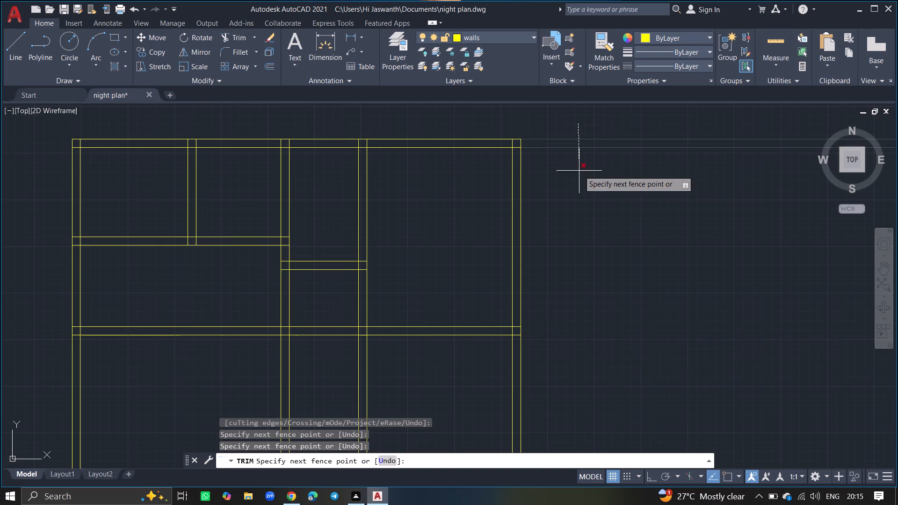
click(579, 175)
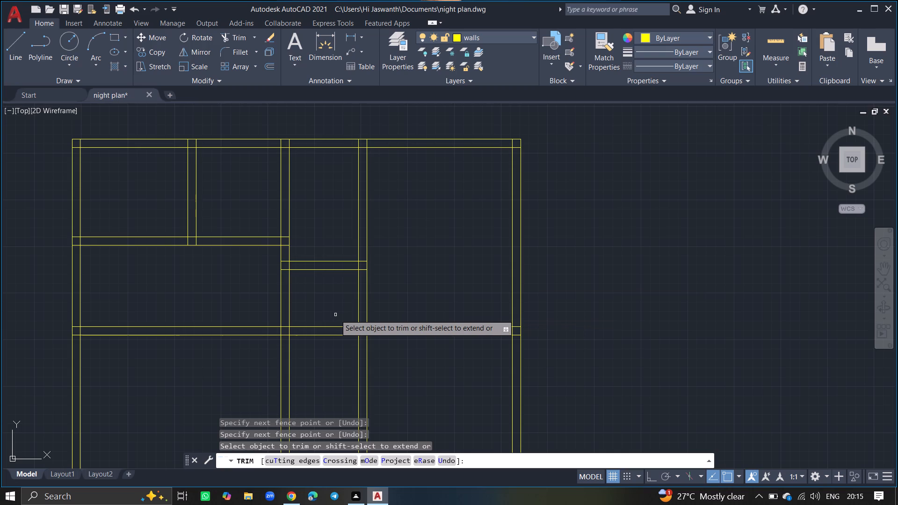
Trim the fourth room's bottom wall lines left of the third room's left wall, including the leftover segments inside the left outer wall.
click(246, 325)
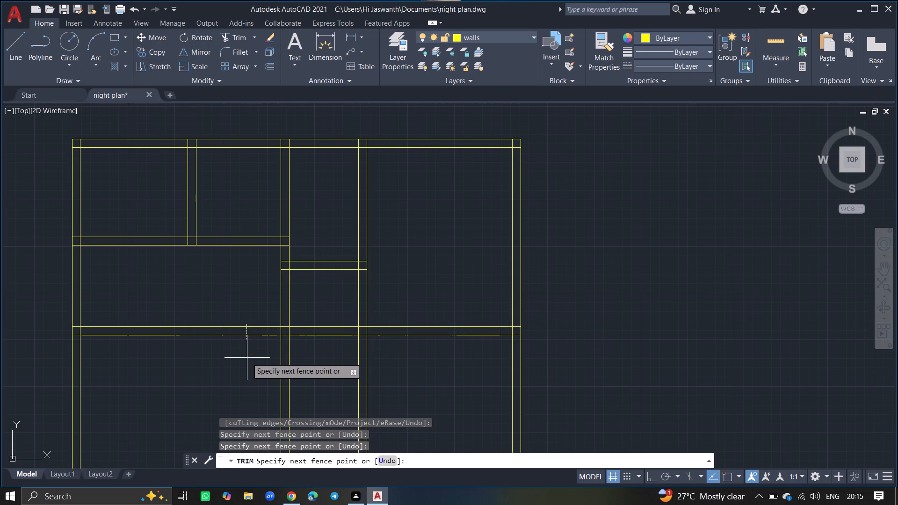
click(247, 361)
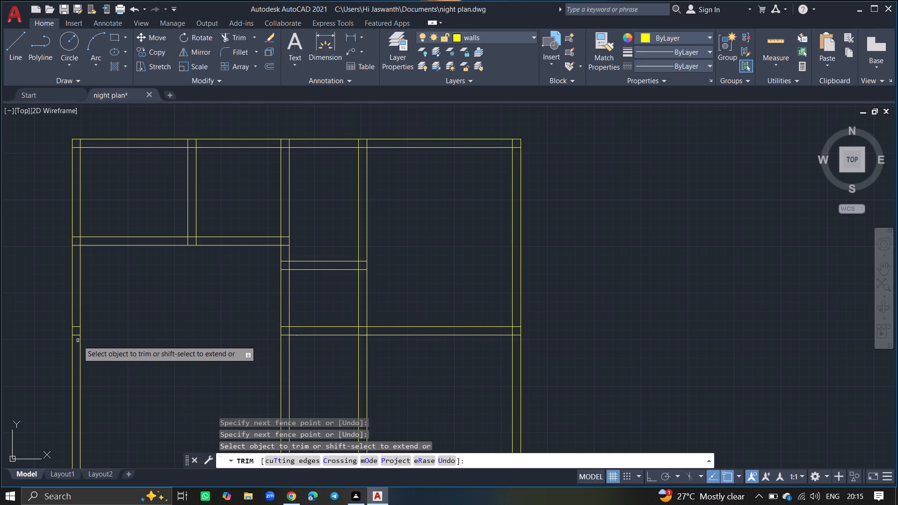
click(77, 337)
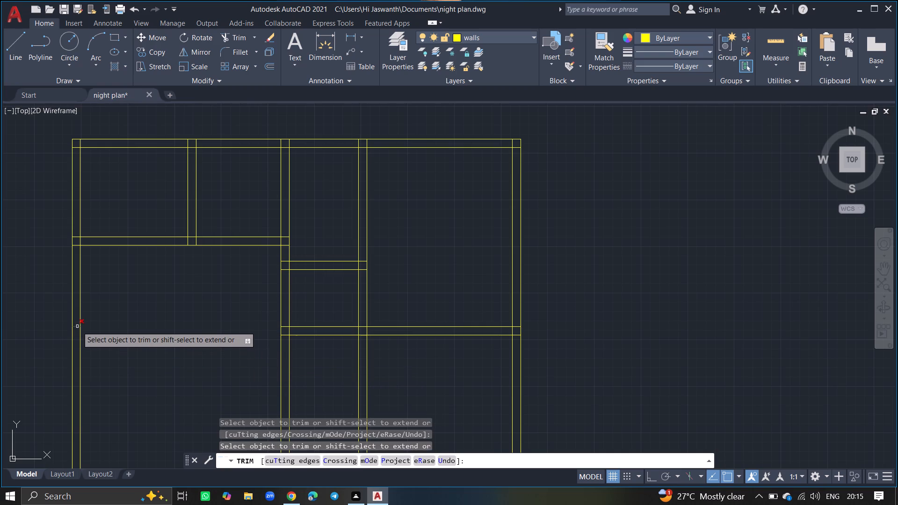
click(77, 326)
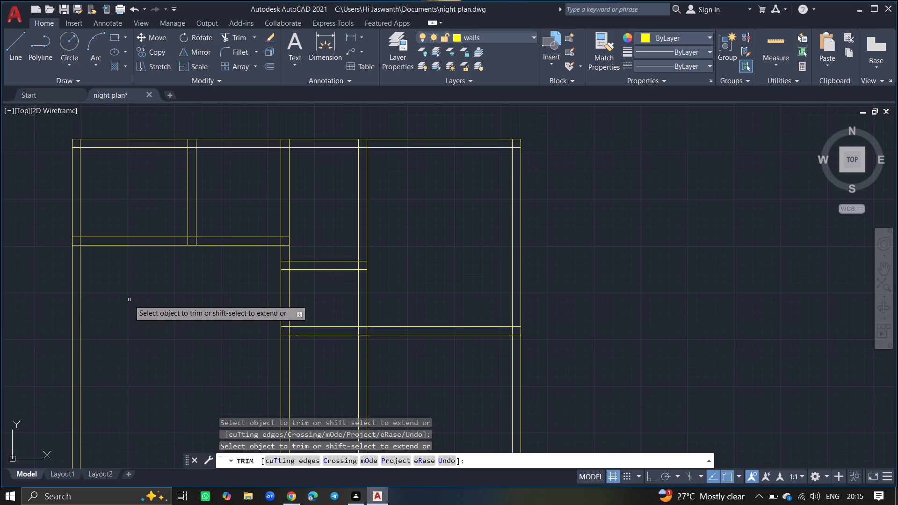
key(Return)
Offset the lower line of the first two rooms' bottom wall 13' downward for the depth of the room below.
text(offset)
key(Return)
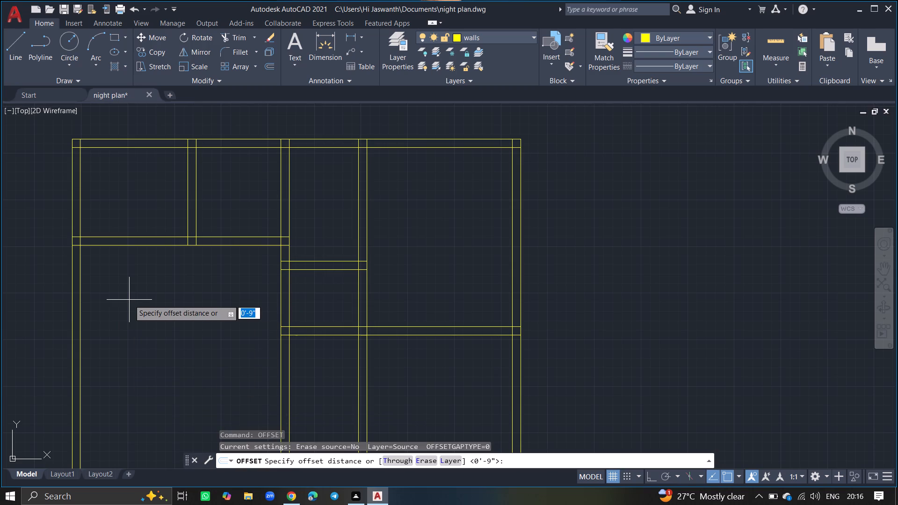
text(13')
key(Return)
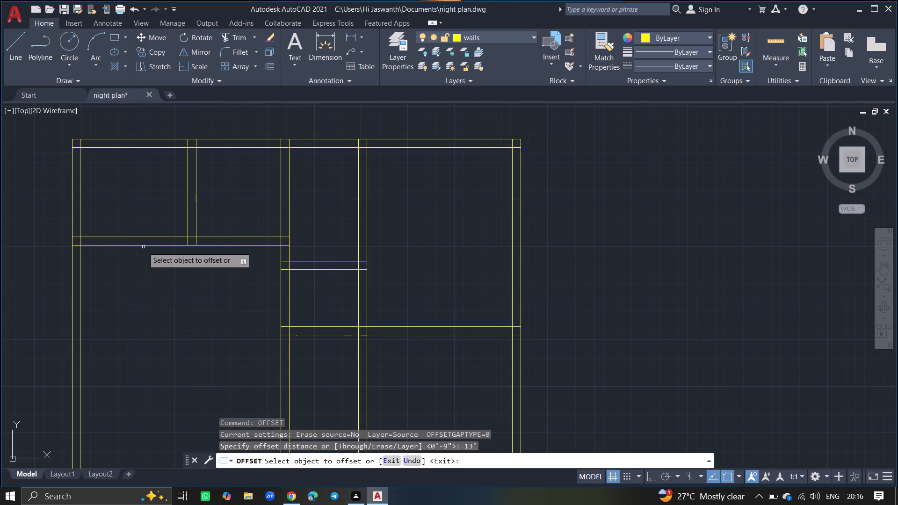
drag(143, 245, 143, 295)
click(143, 295)
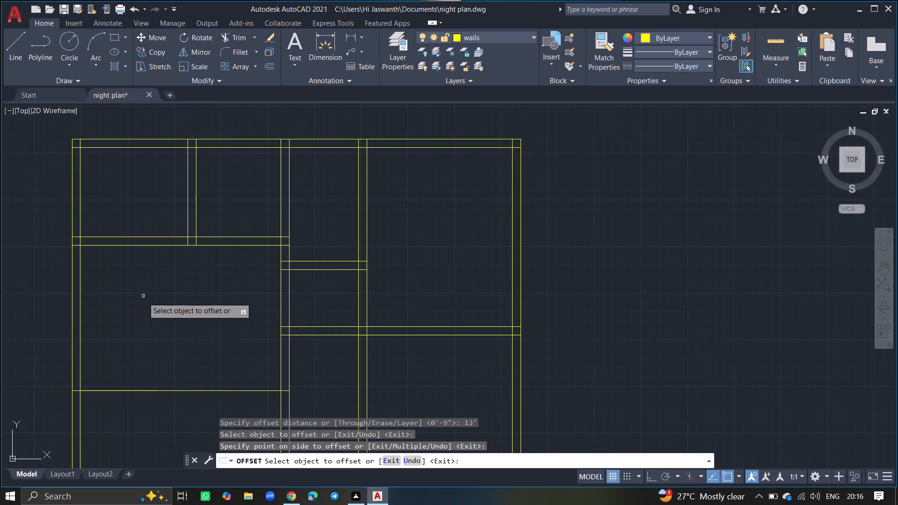
key(Return)
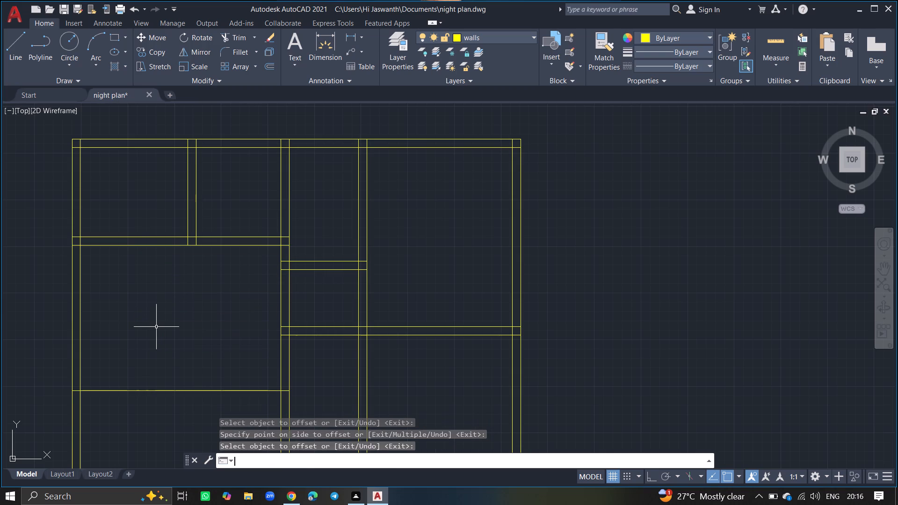
Offset the new horizontal line 9" downward to form the bottom wall of the room below the first two rooms.
key(p)
key(BackSpace)
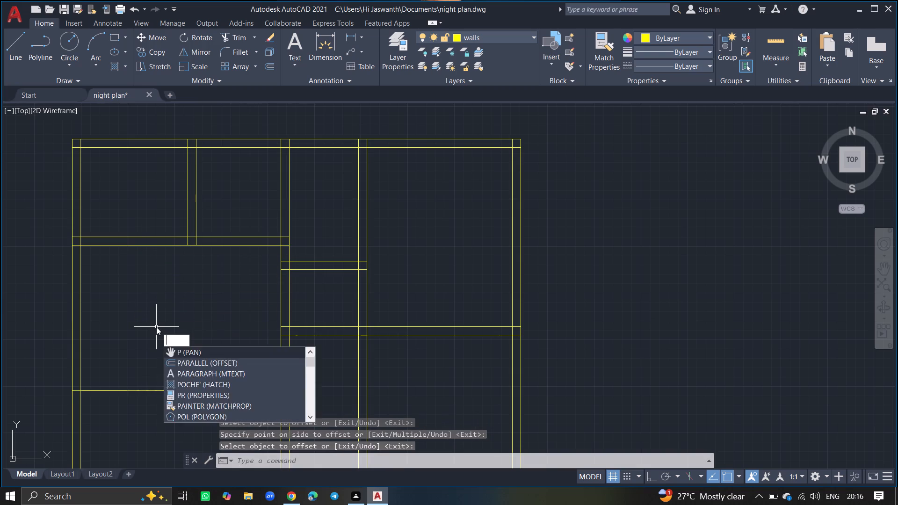
key(o)
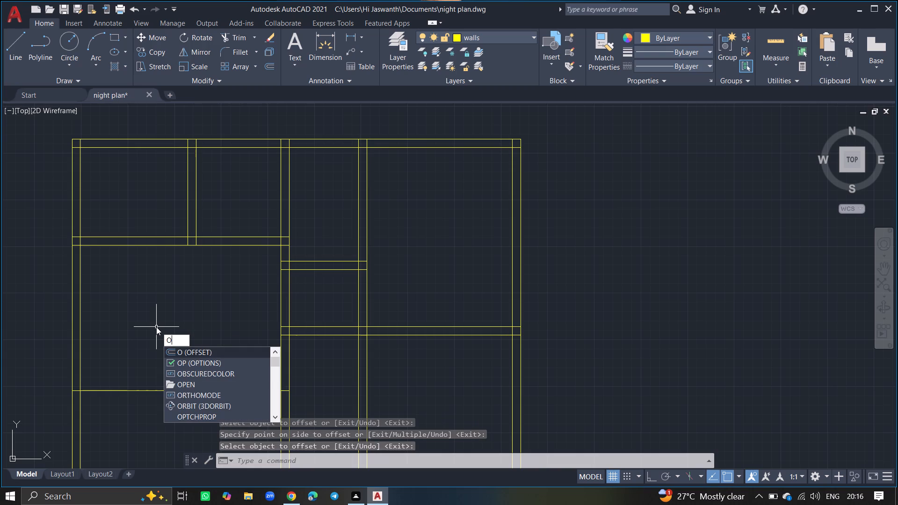
click(173, 350)
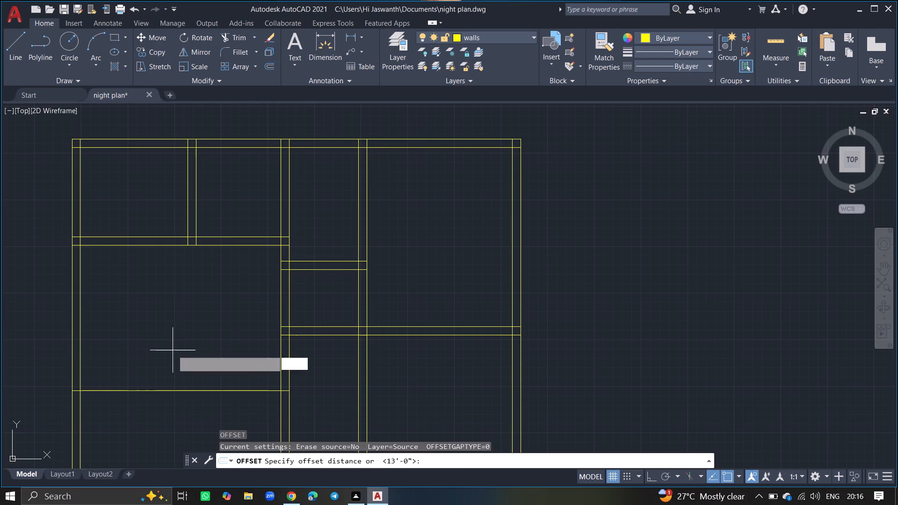
key(9)
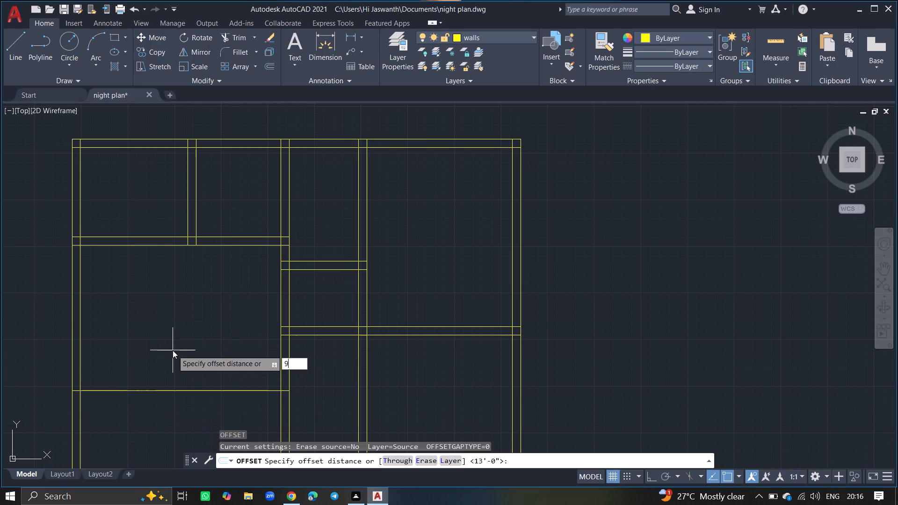
key(shift+quotedbl)
key(Return)
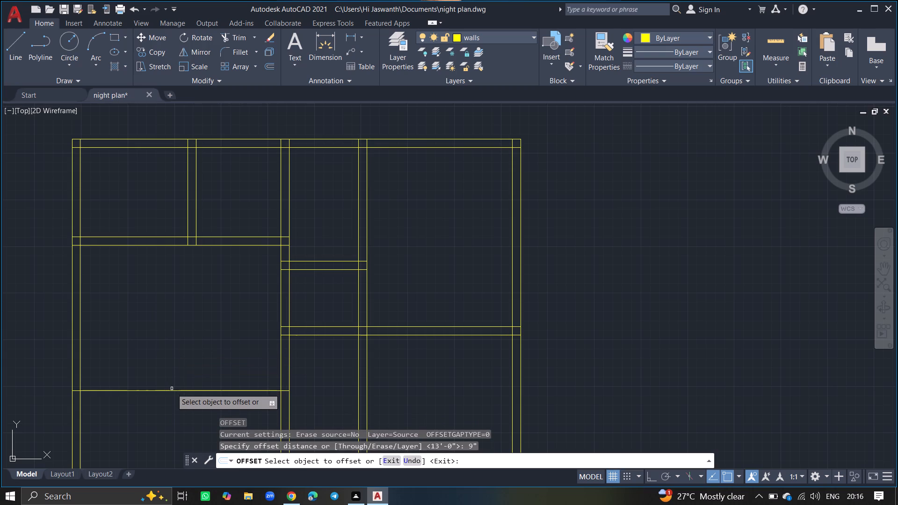
drag(173, 390, 173, 405)
click(173, 405)
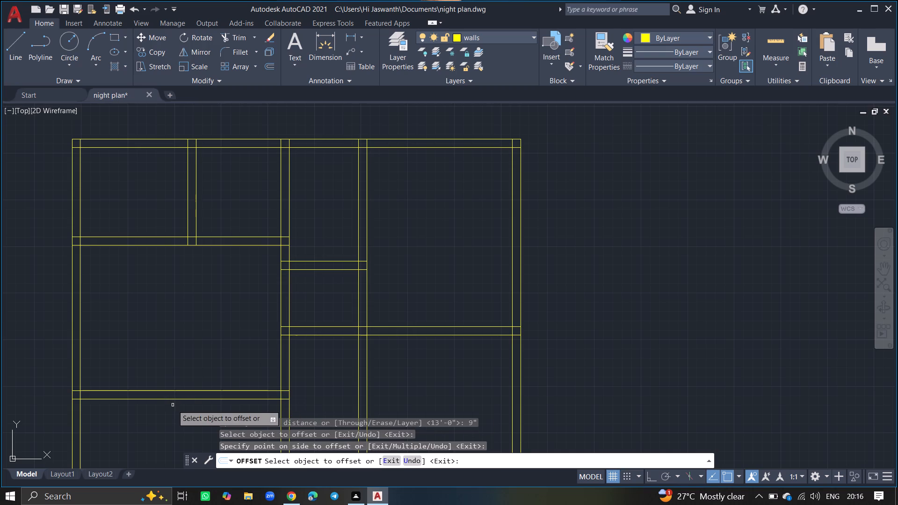
key(Return)
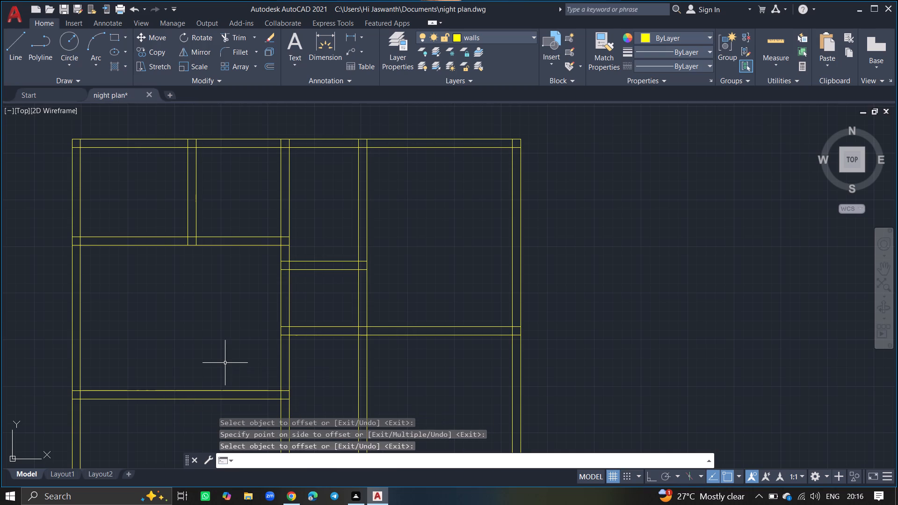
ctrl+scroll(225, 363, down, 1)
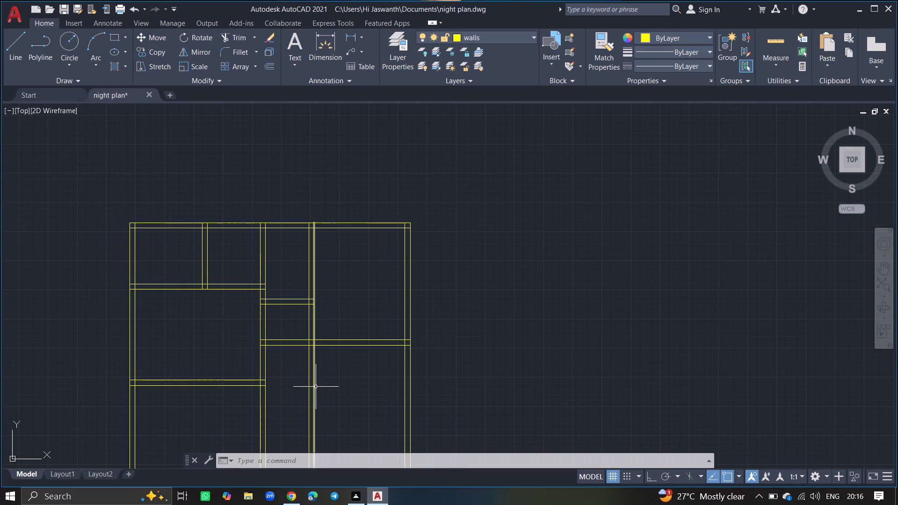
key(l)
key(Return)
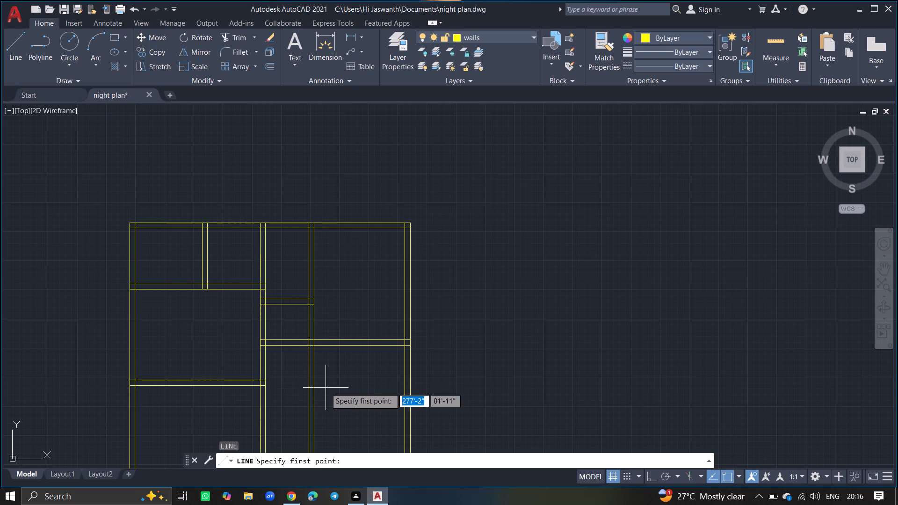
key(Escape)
Extend both bottom wall lines of the room below the first two rooms rightward to the right outer wall.
text(ex)
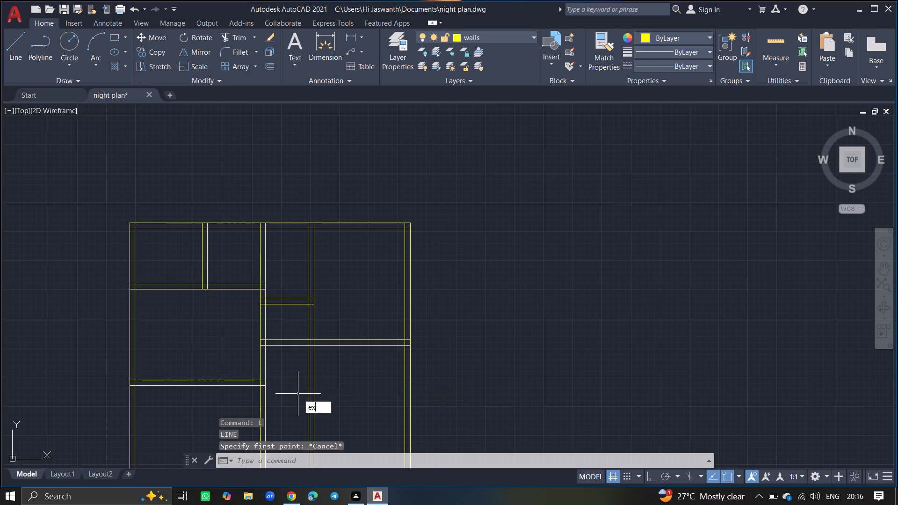
key(Return)
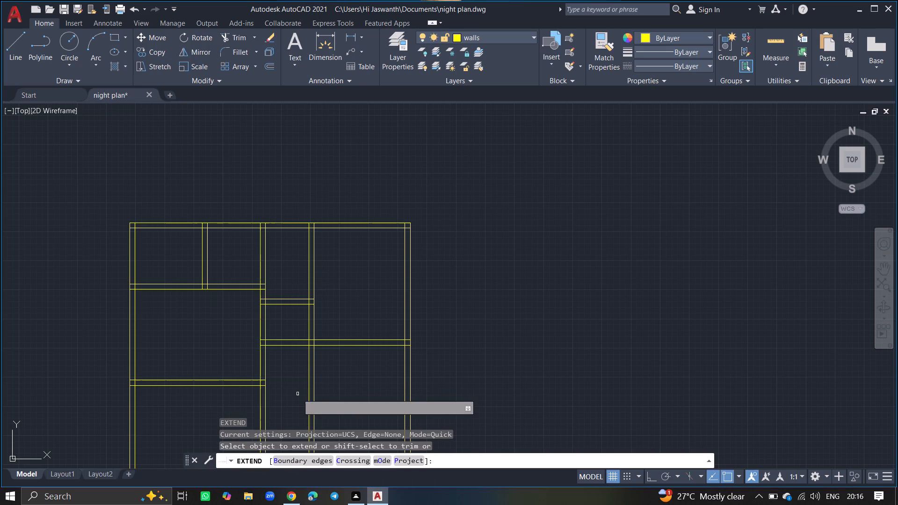
click(262, 382)
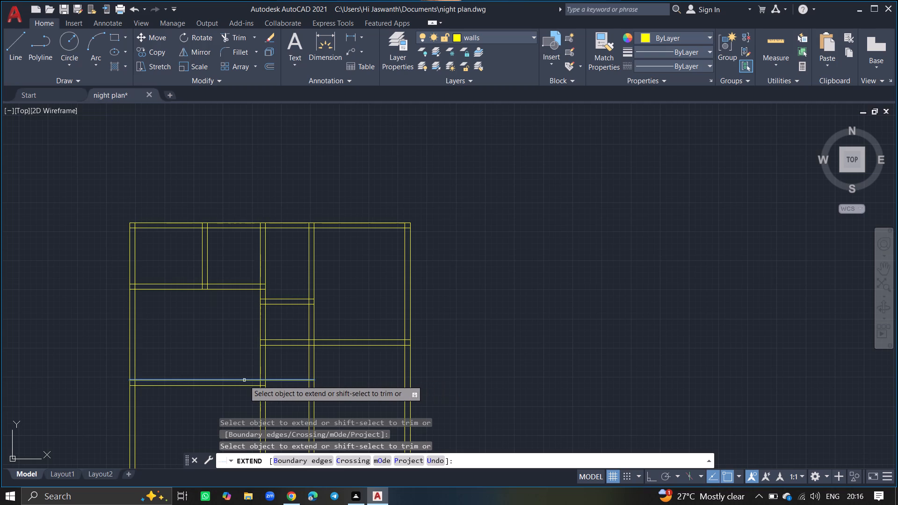
click(244, 389)
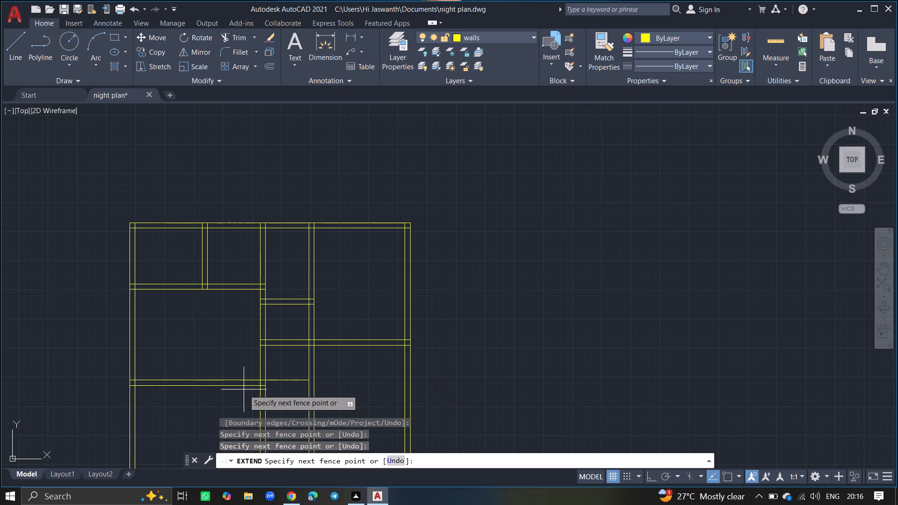
click(246, 381)
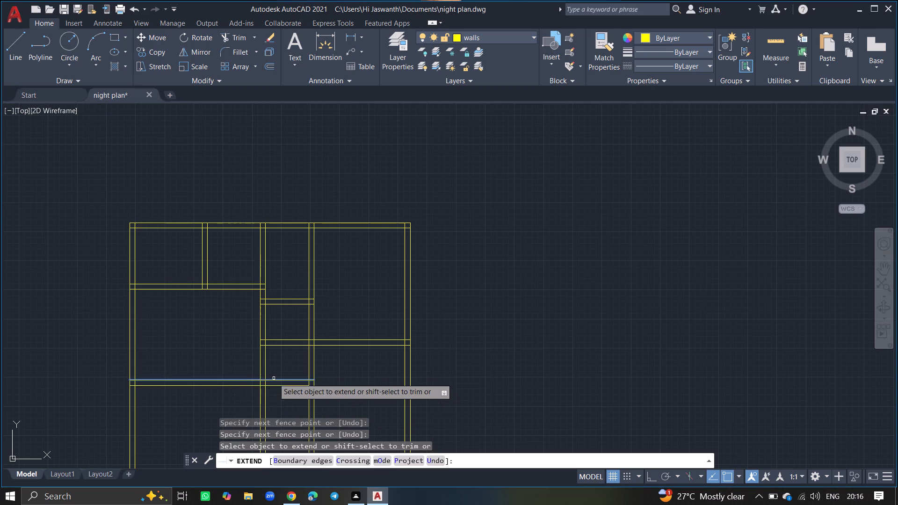
click(281, 381)
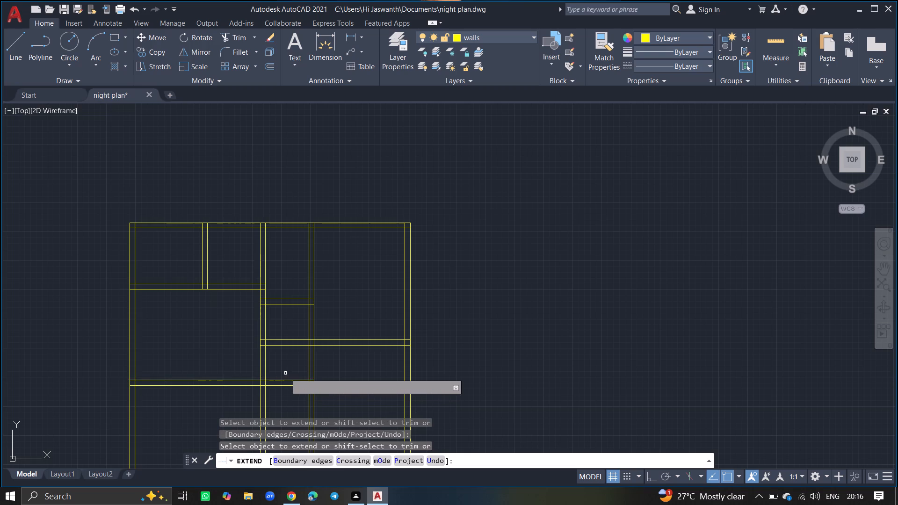
click(285, 373)
click(285, 405)
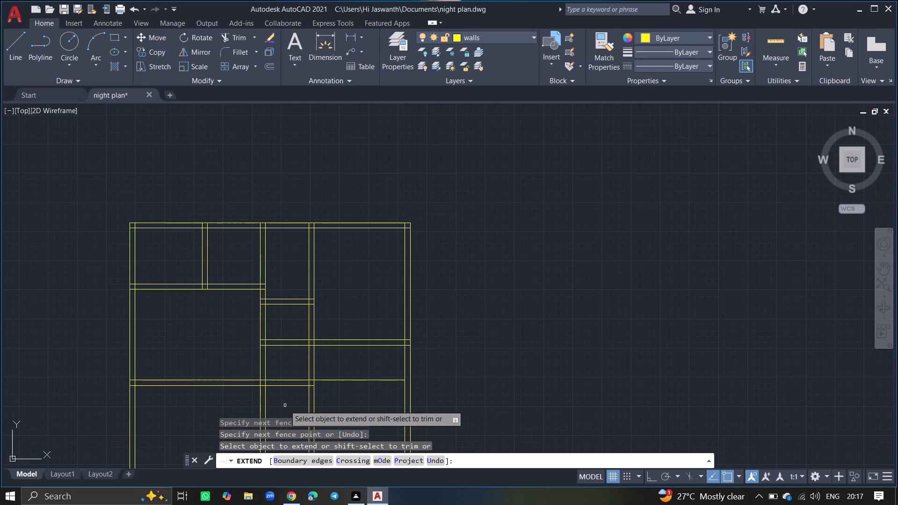
click(292, 395)
click(292, 370)
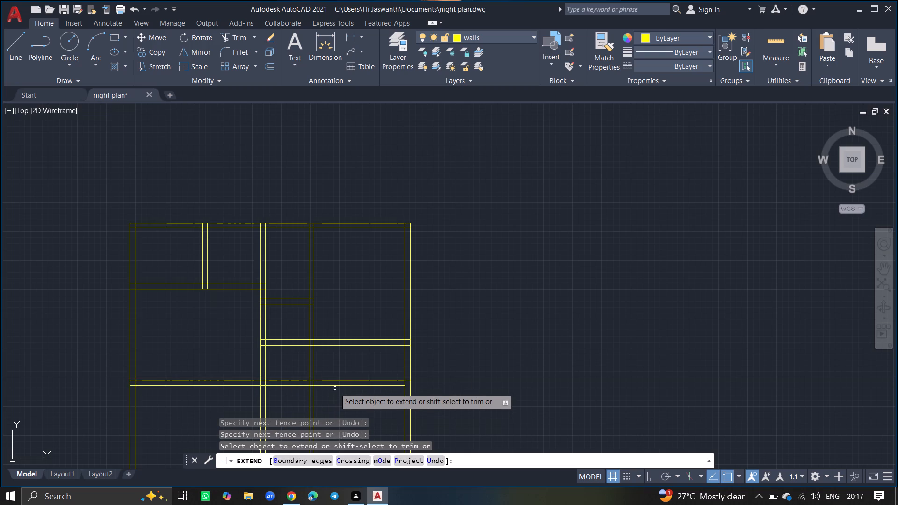
click(335, 388)
click(334, 370)
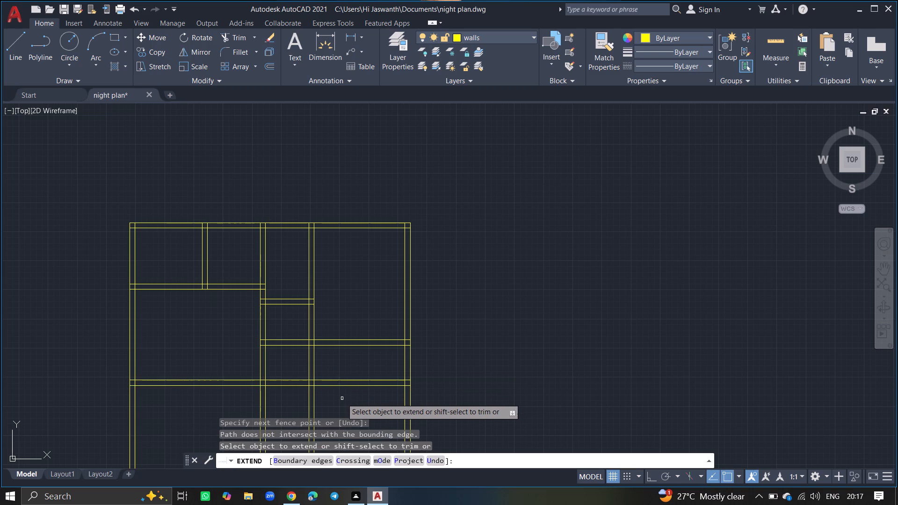
key(Return)
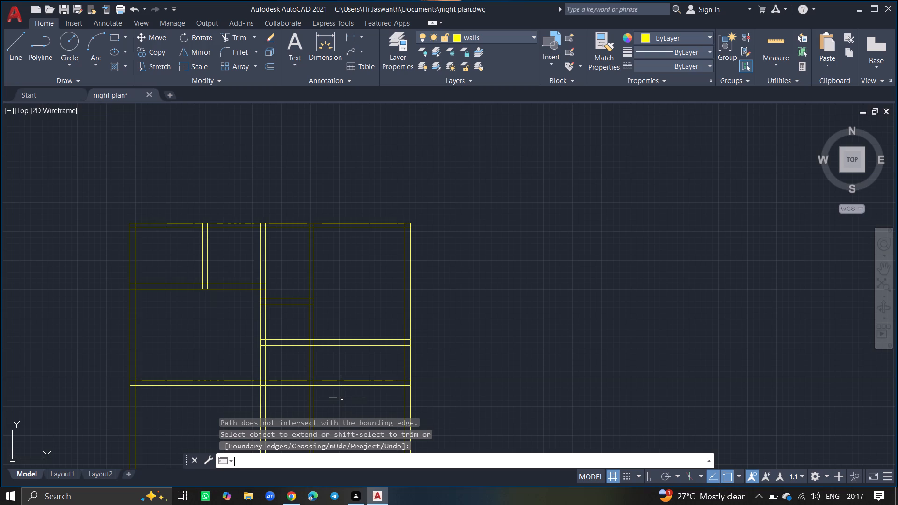
With Ortho on, draw a vertical line about 5'-9" long from the extended wall's upper line to the upper line of the fourth room's bottom wall.
key(l)
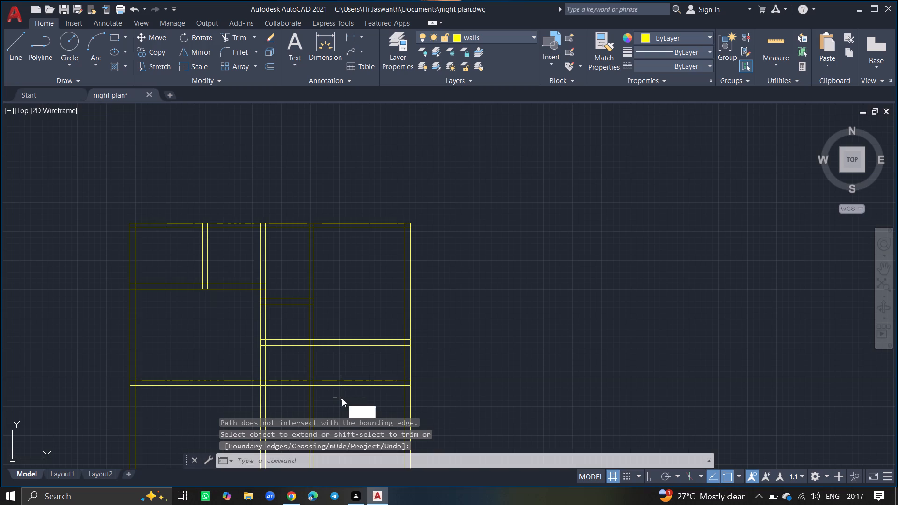
key(Return)
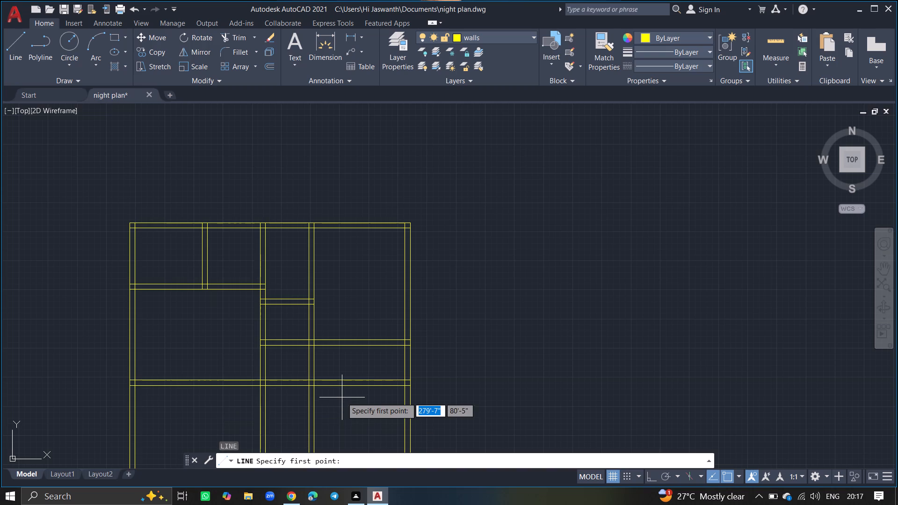
click(345, 380)
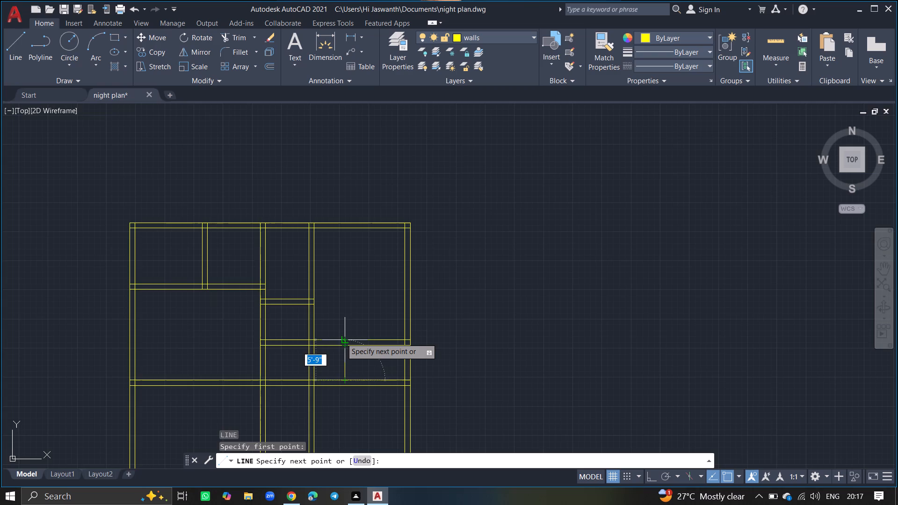
ctrl+scroll(341, 338, up, 8)
key(F8)
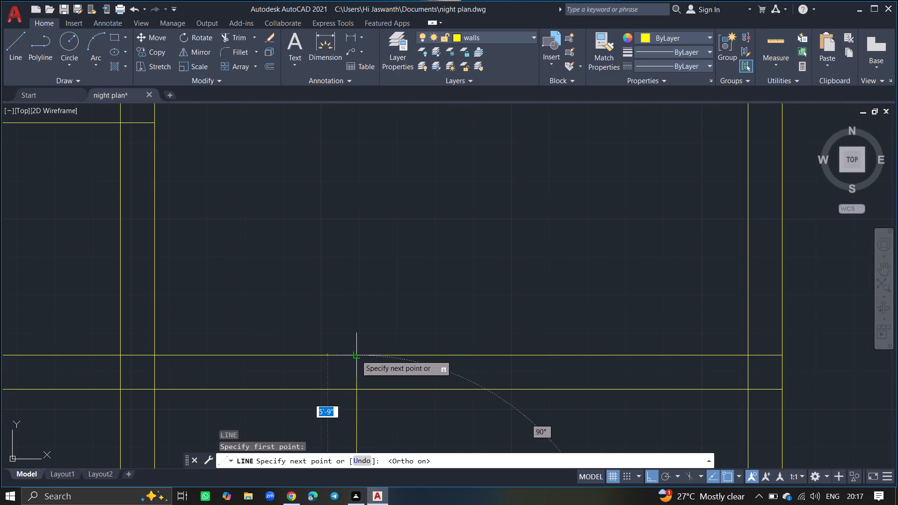
click(356, 355)
key(Return)
ctrl+scroll(356, 355, down, 5)
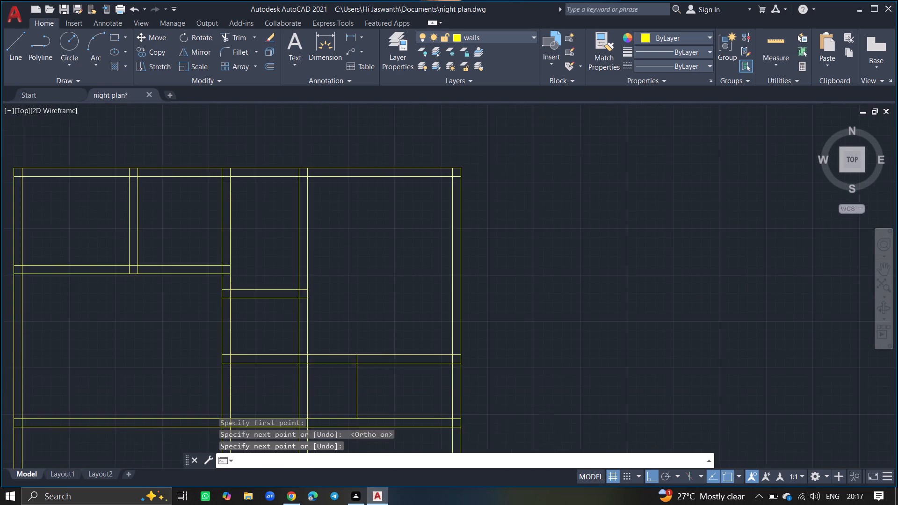
Extend the new vertical line down to the lower line of the extended bottom wall.
ctrl+scroll(357, 397, up, 2)
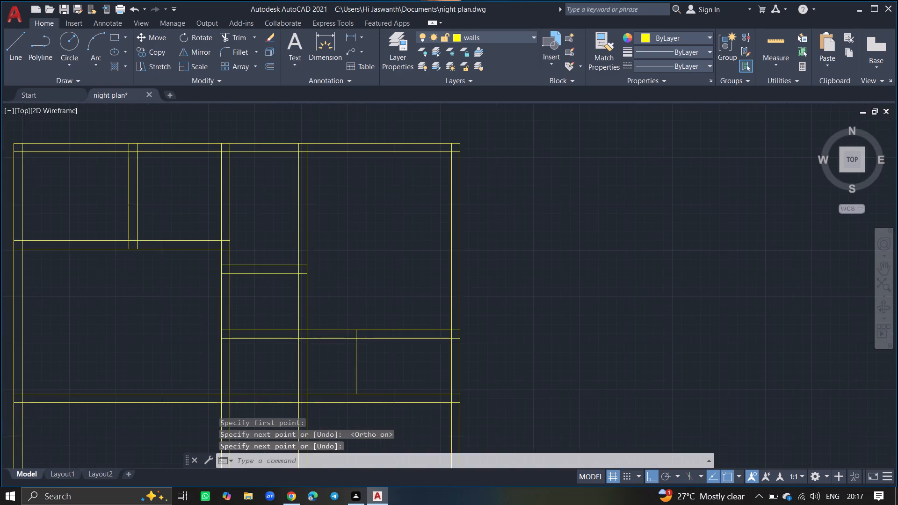
text(ex)
key(Return)
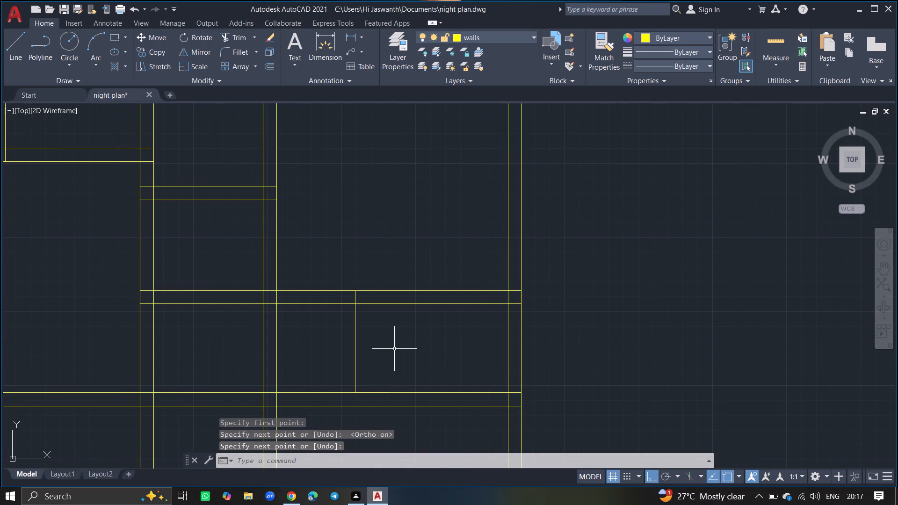
click(355, 358)
key(Return)
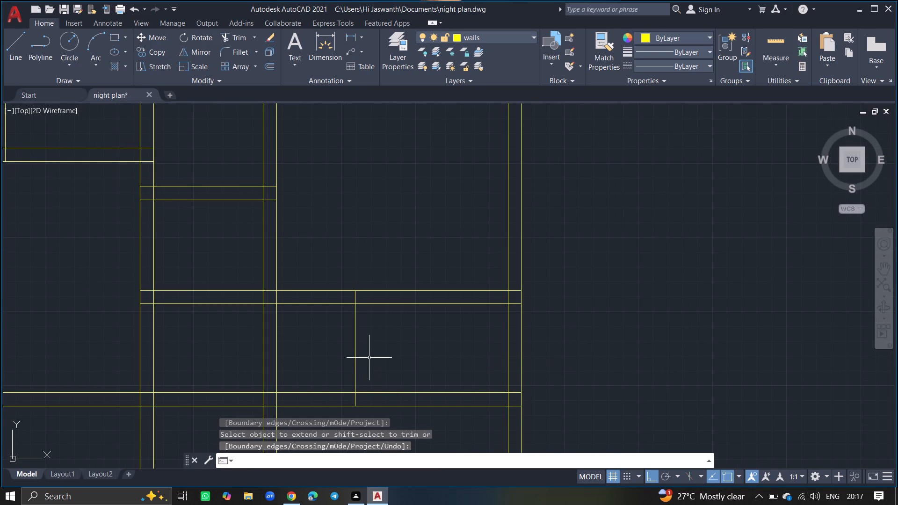
Offset the short vertical line 9" to the right to form the partition wall.
text(offset)
key(Return)
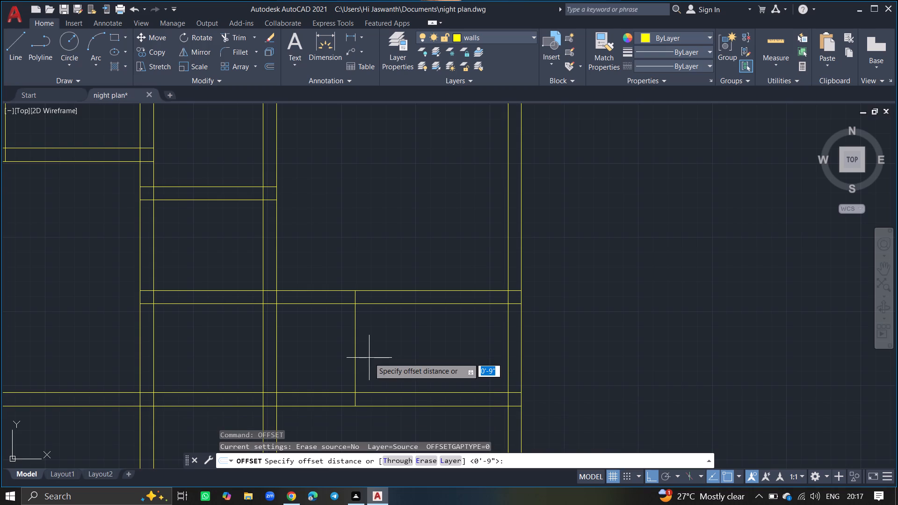
key(Return)
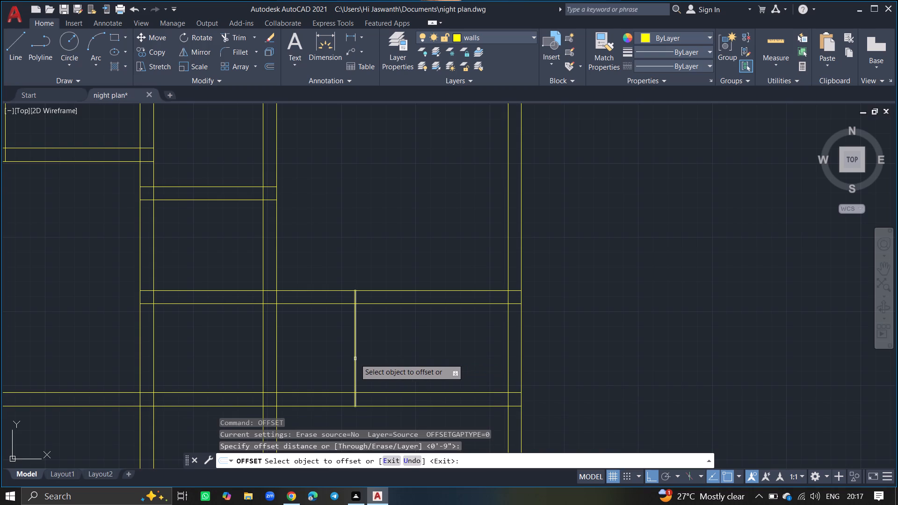
drag(355, 359, 391, 366)
click(391, 366)
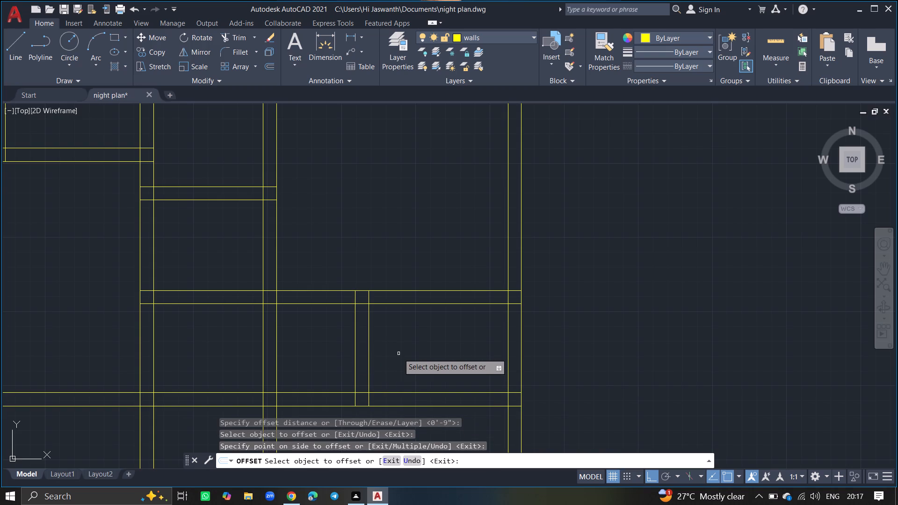
key(Return)
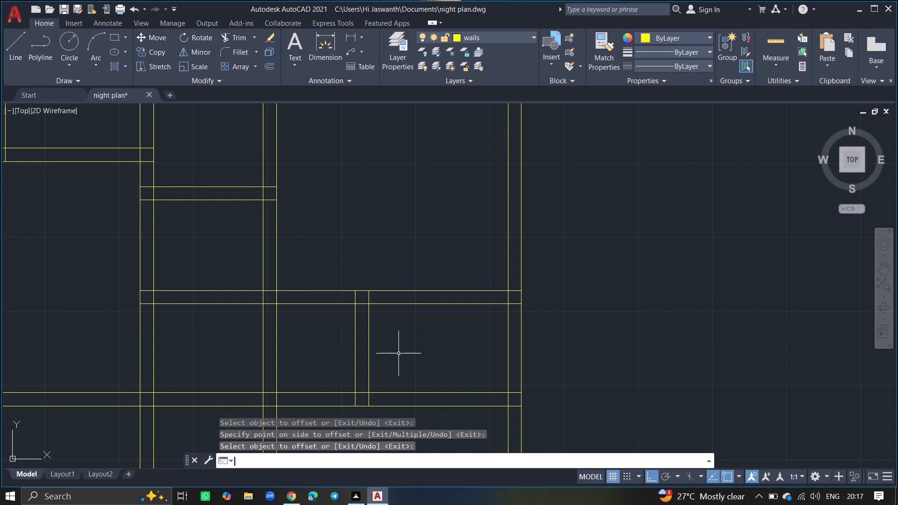
Trim both lines of the fourth room's bottom wall between its left wall and the new short wall.
text(trim)
key(Return)
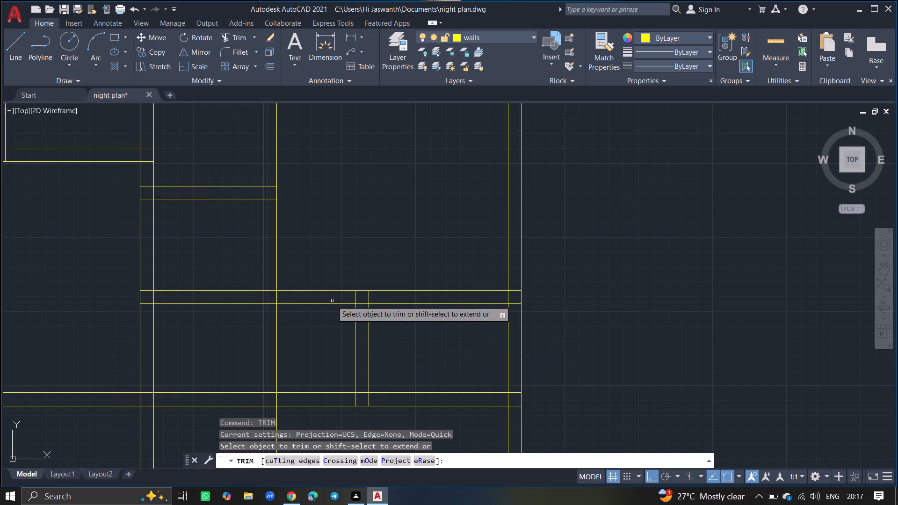
click(333, 279)
click(315, 345)
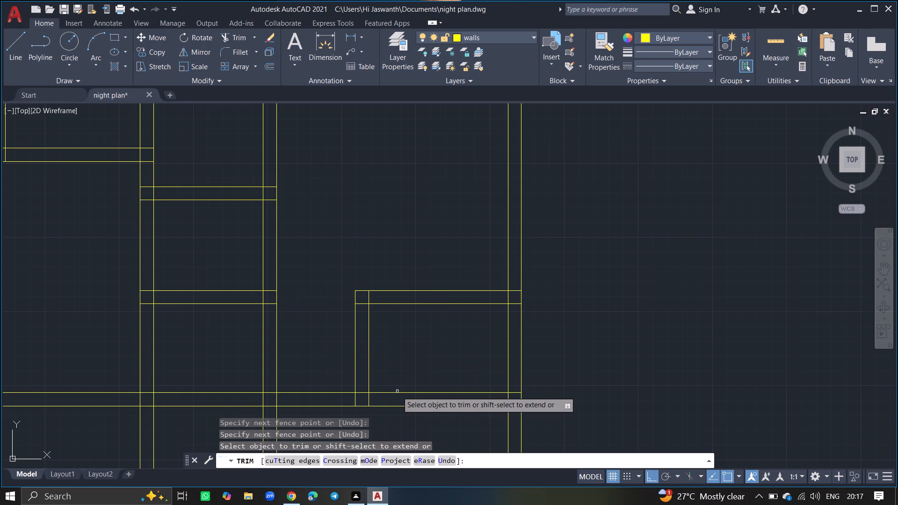
Trim the extended bottom wall lines right of the new short wall, including the leftover segments inside the right outer wall.
click(421, 374)
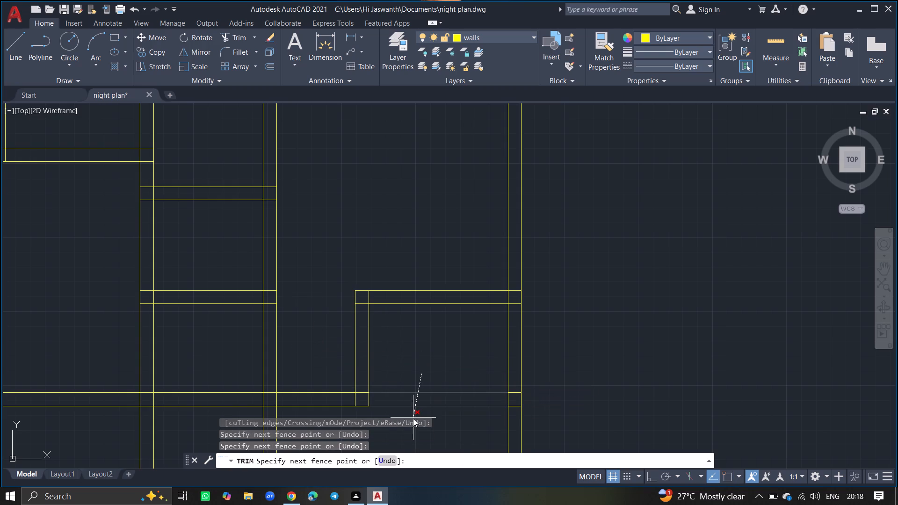
click(413, 418)
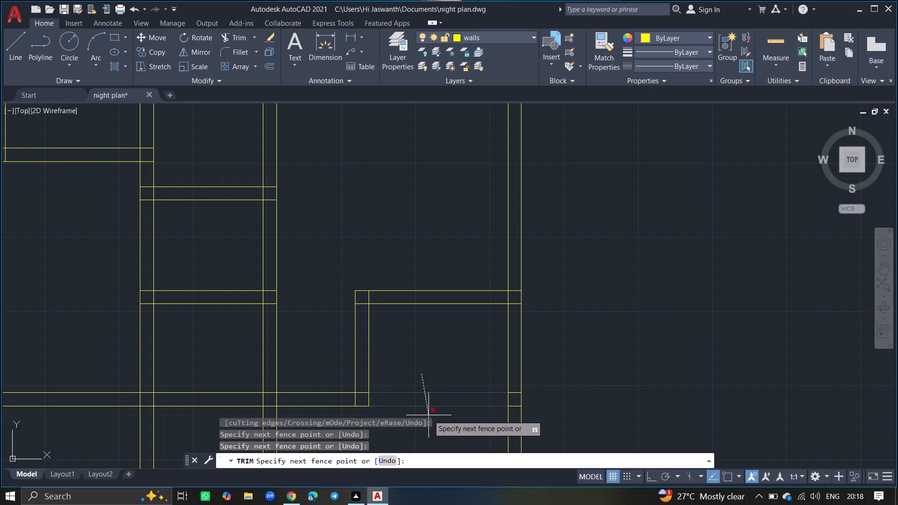
click(428, 415)
drag(514, 394, 514, 407)
click(514, 407)
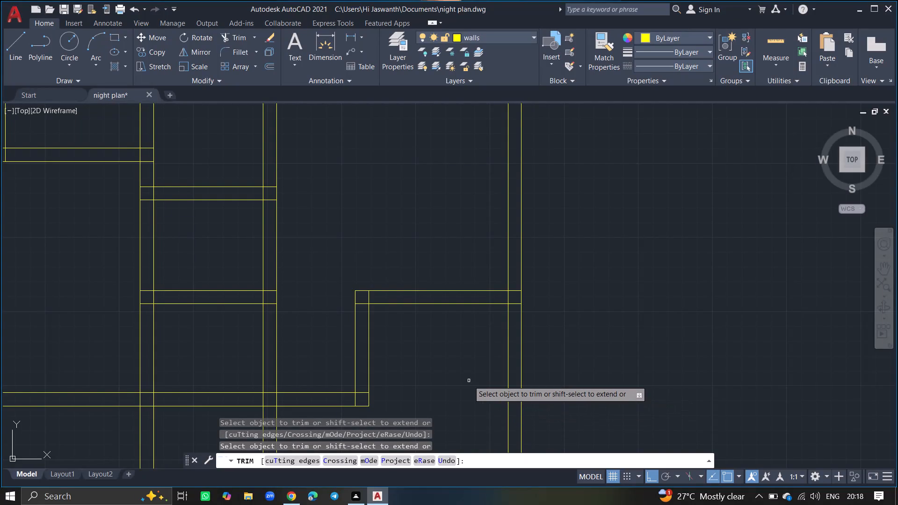
Trim the third room's left and right wall lines where they run below the extended bottom wall.
ctrl+scroll(469, 381, down, 3)
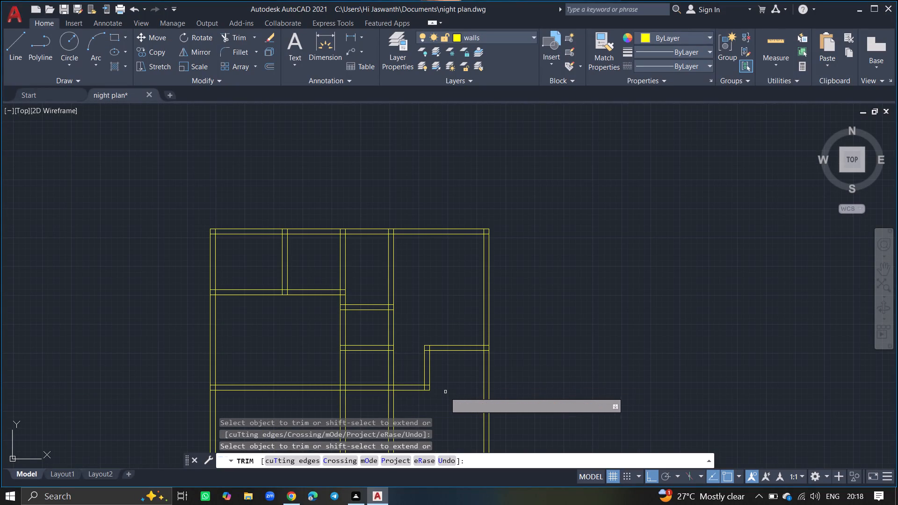
click(403, 407)
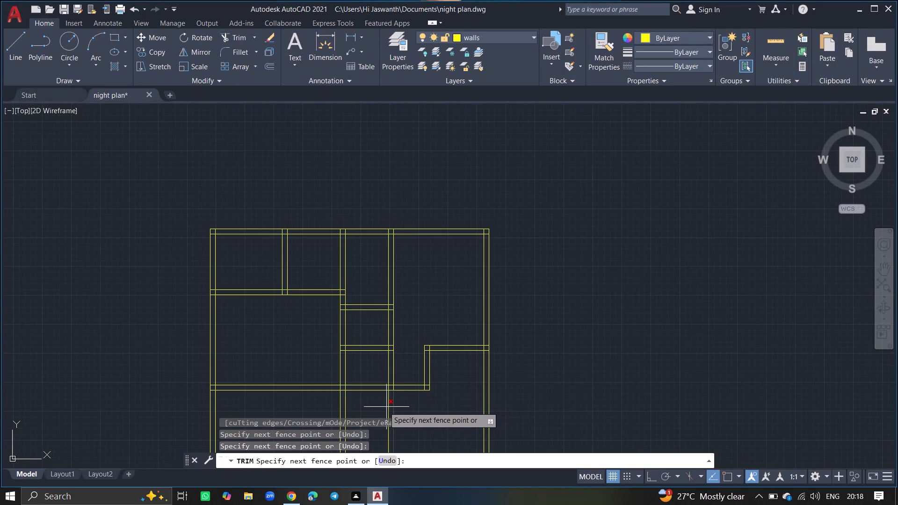
click(321, 408)
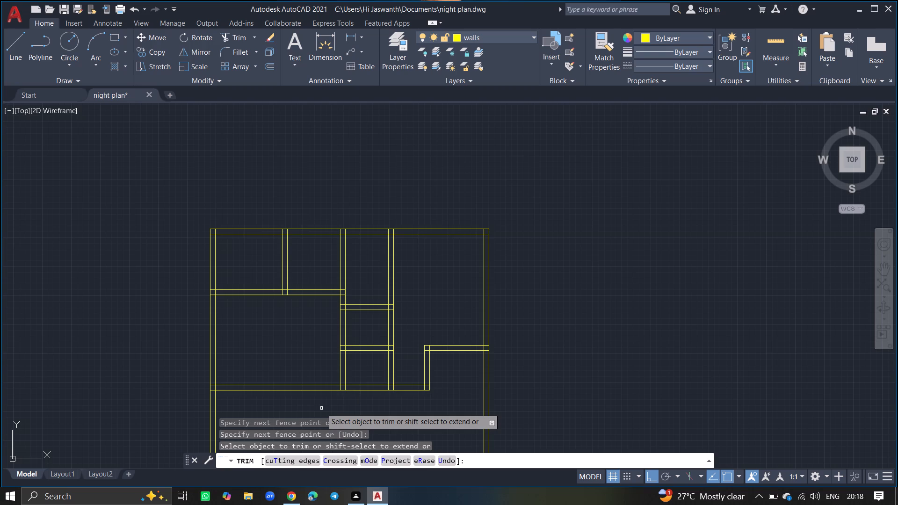
Trim both lines of the extended bottom wall between the third room's left and right walls.
click(365, 410)
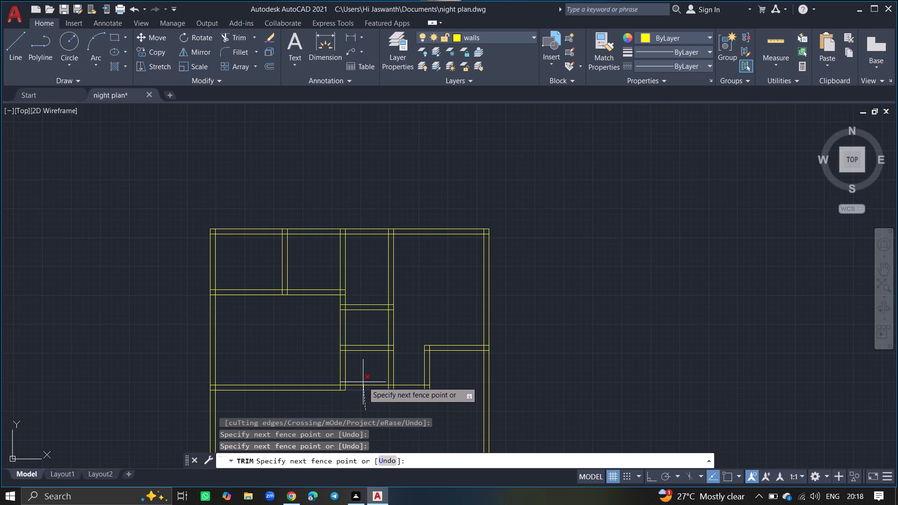
click(363, 374)
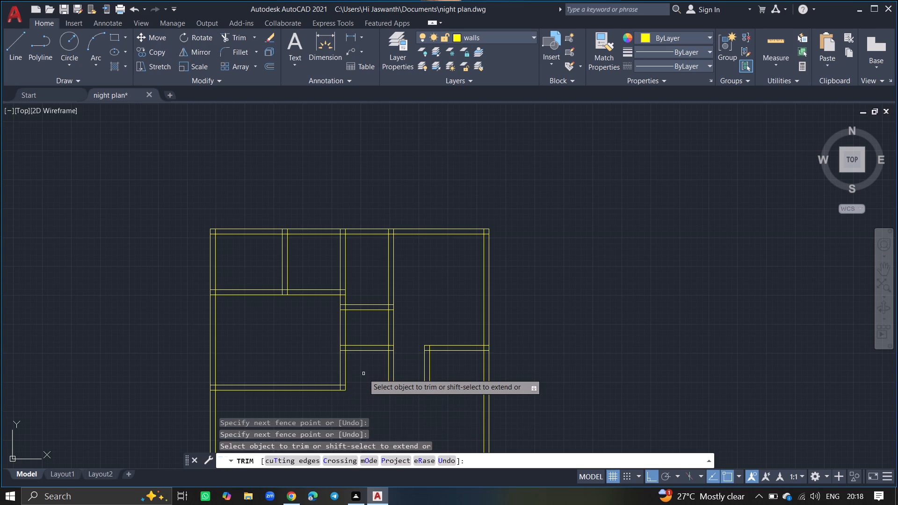
key(Return)
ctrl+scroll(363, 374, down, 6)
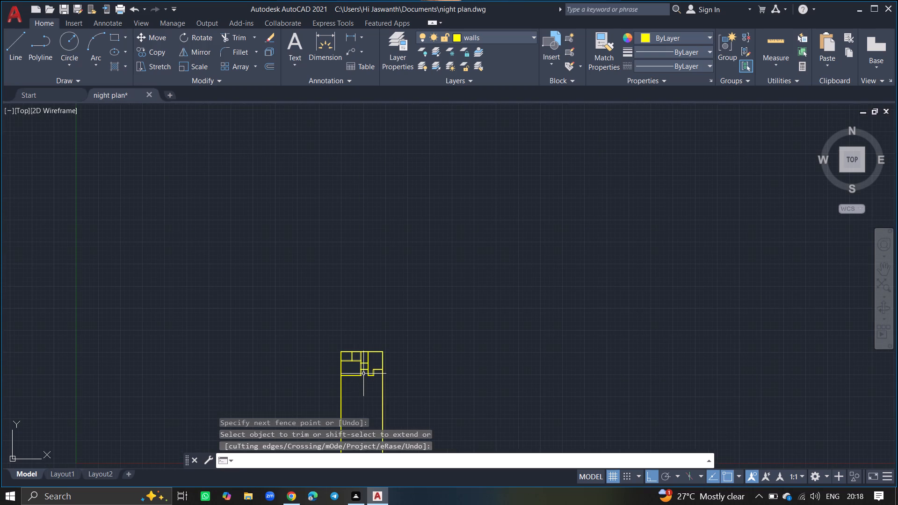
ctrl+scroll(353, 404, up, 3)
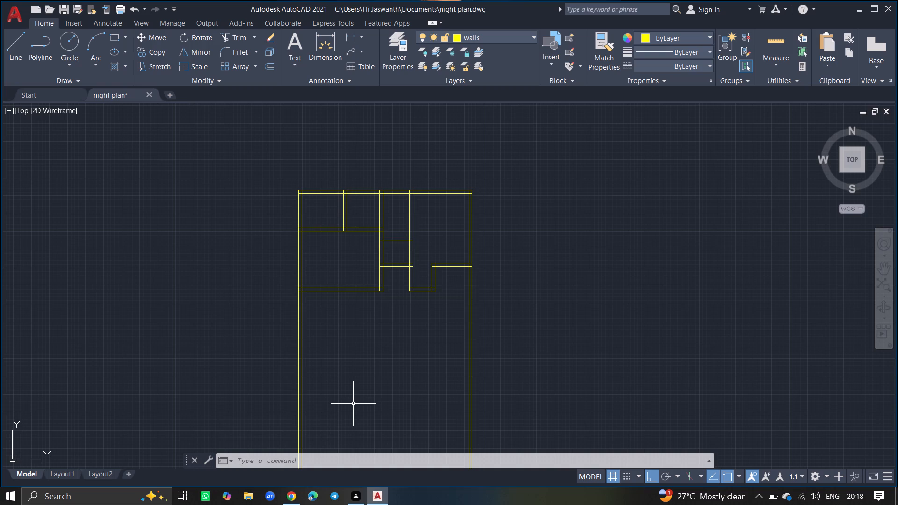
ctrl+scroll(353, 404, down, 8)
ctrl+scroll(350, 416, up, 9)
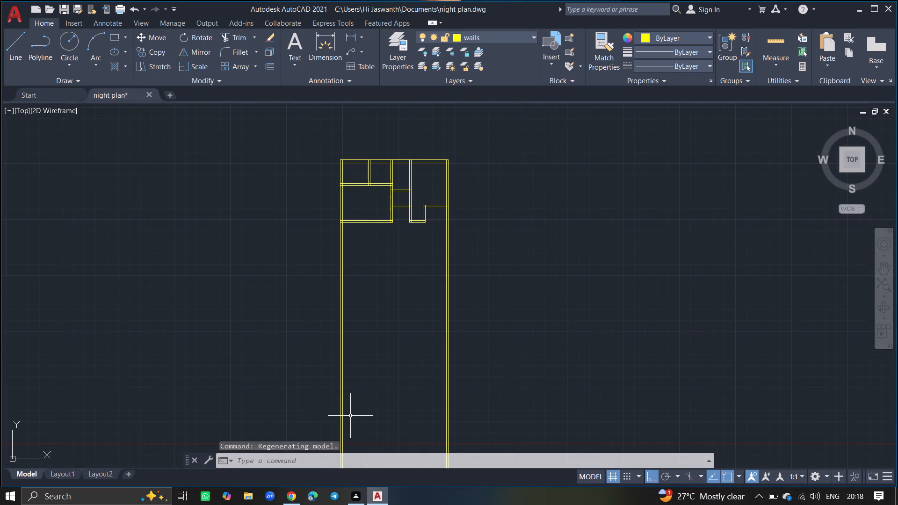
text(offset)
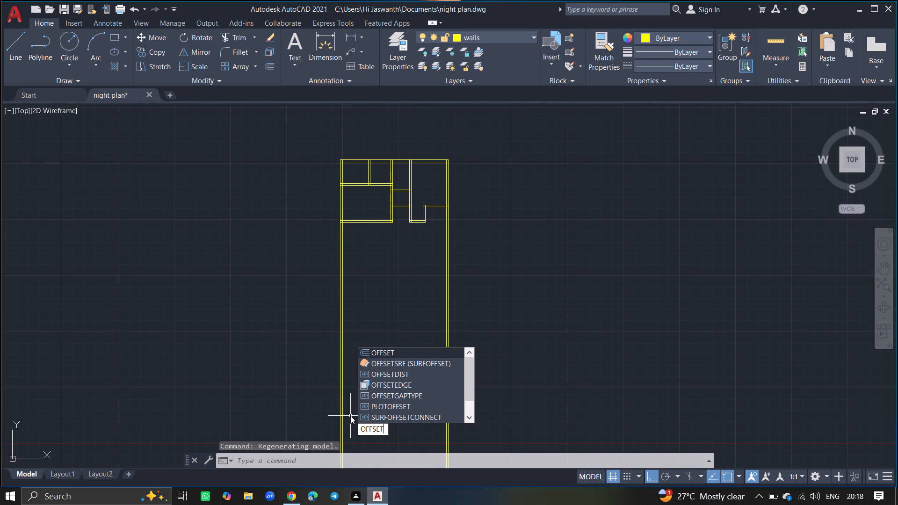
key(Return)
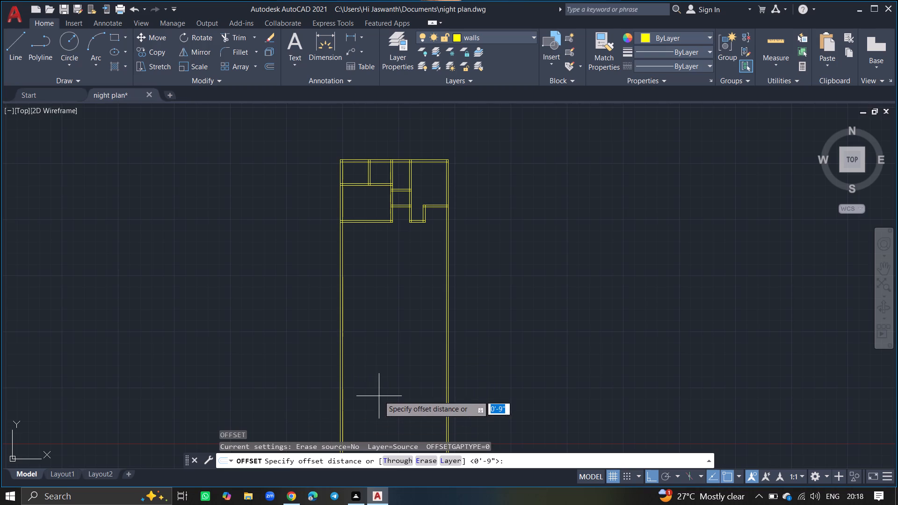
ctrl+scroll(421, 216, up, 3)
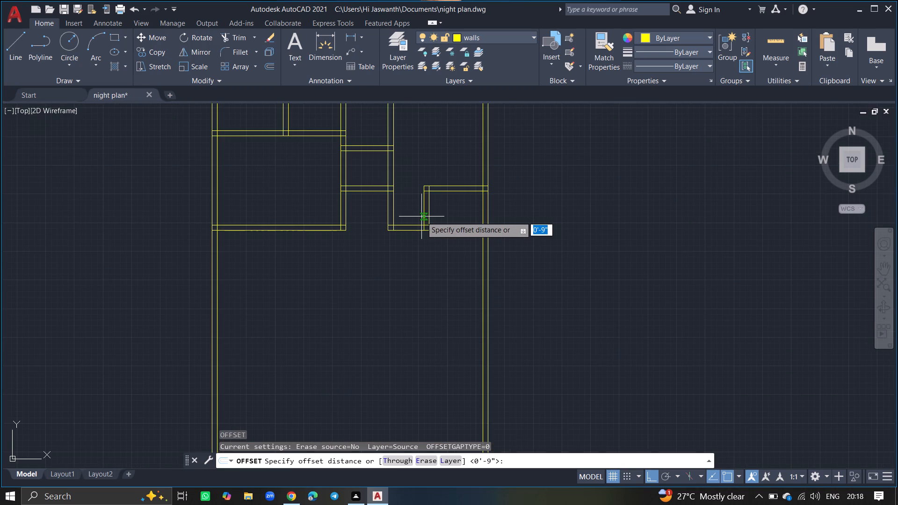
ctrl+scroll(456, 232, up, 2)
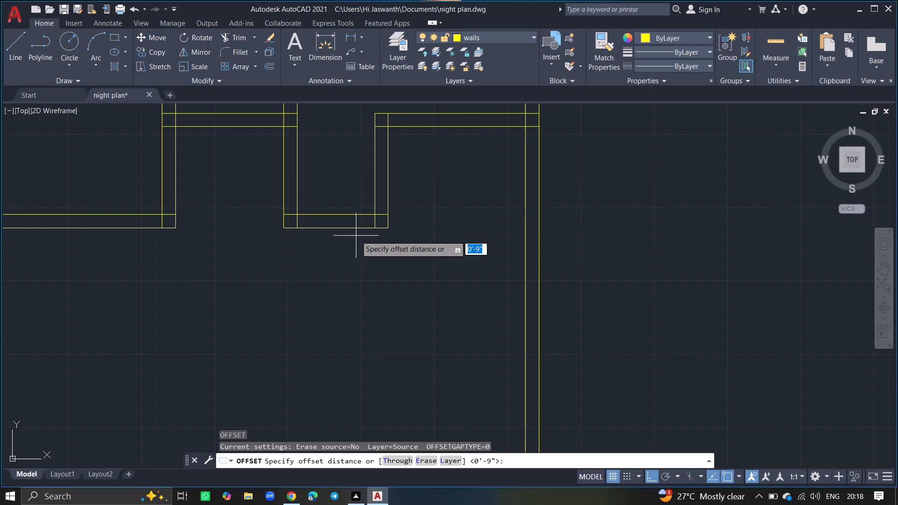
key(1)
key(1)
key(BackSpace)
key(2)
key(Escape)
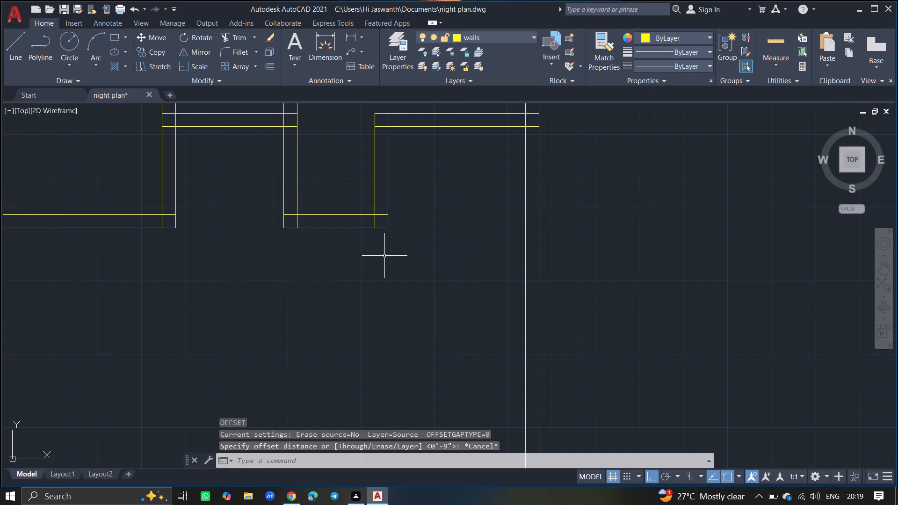
Draw a horizontal line about 10'-5" long leftward from the right outer wall's outer line, just below the short wall.
key(l)
key(Return)
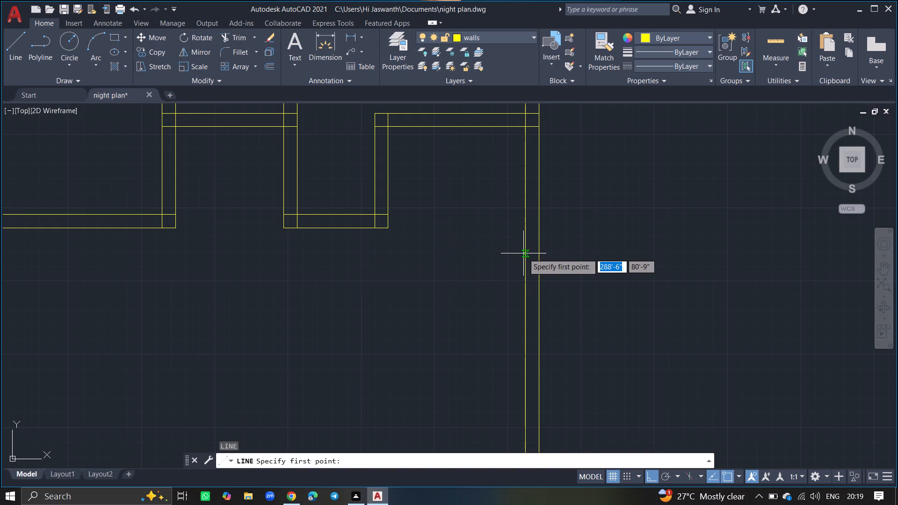
click(539, 252)
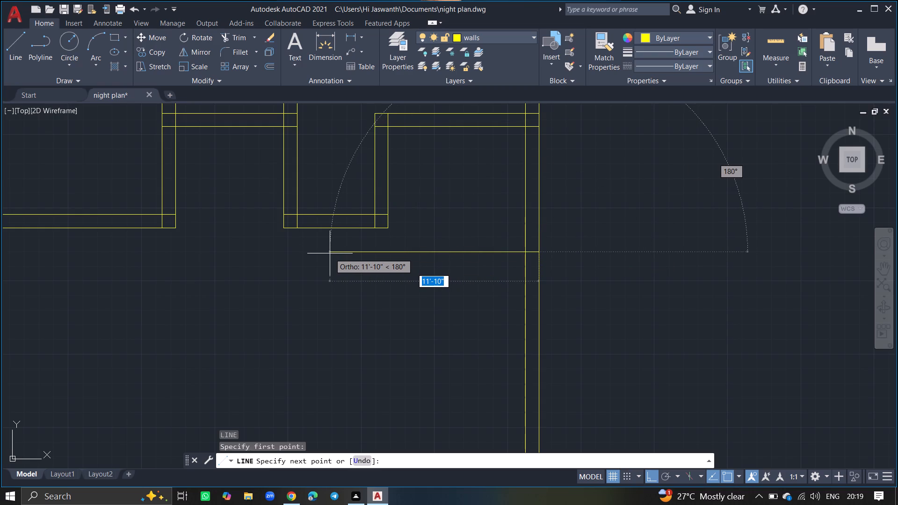
click(356, 253)
key(Return)
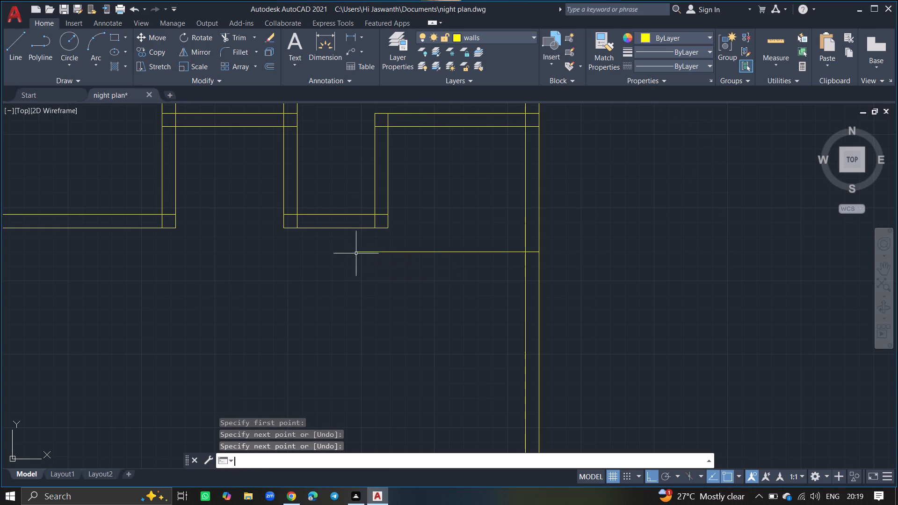
Offset the right outer wall's inner line 11' inward to the left.
text(offset)
key(Return)
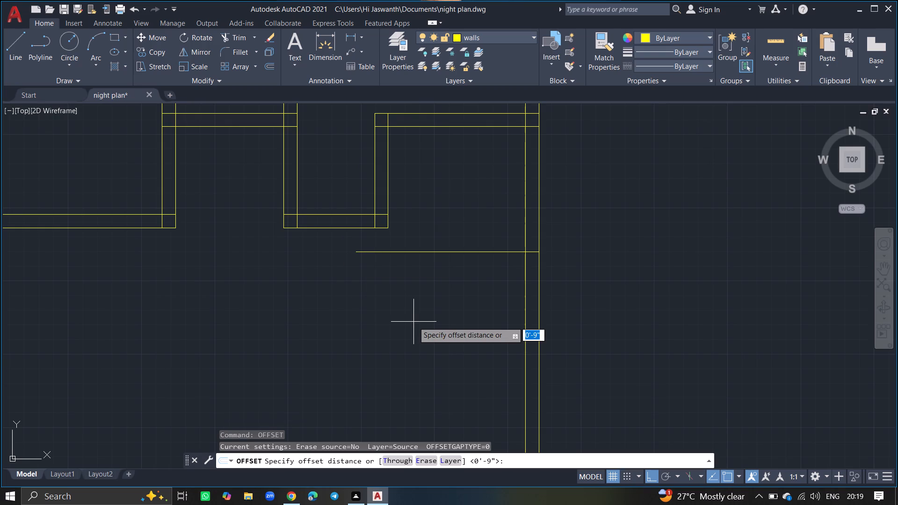
text(11')
key(Return)
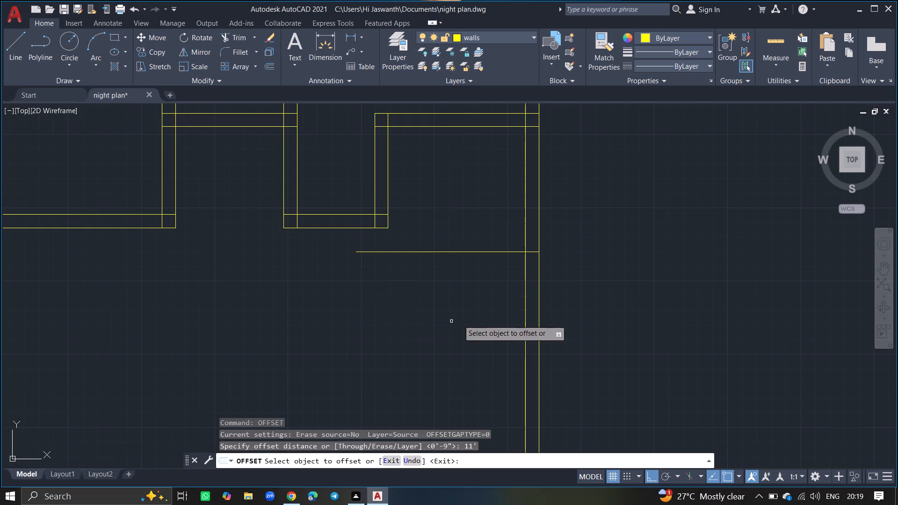
drag(525, 312, 462, 310)
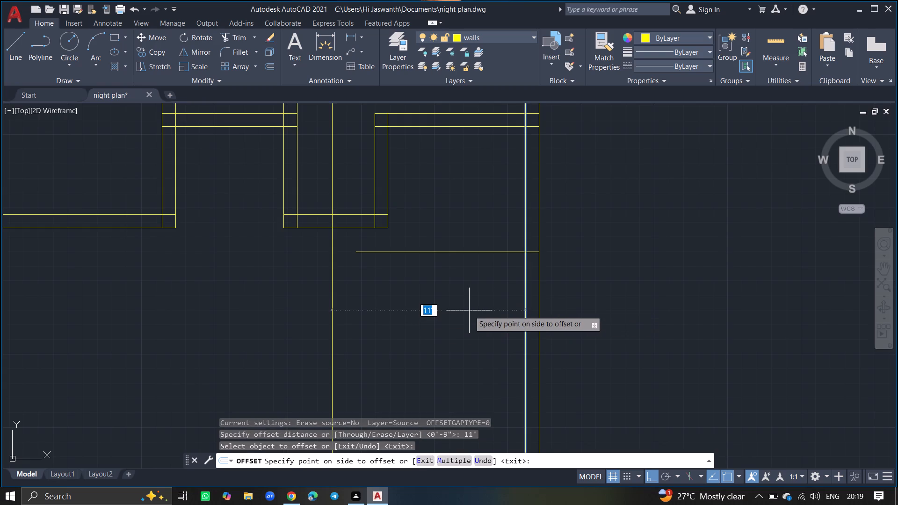
drag(462, 310, 445, 311)
click(445, 311)
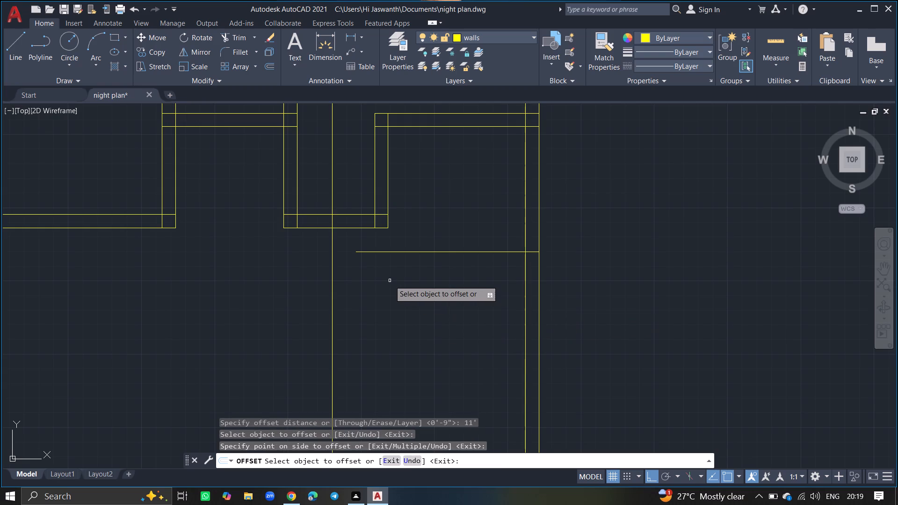
key(Return)
Extend the new horizontal line left to meet the 11' offset line.
text(ex)
key(Return)
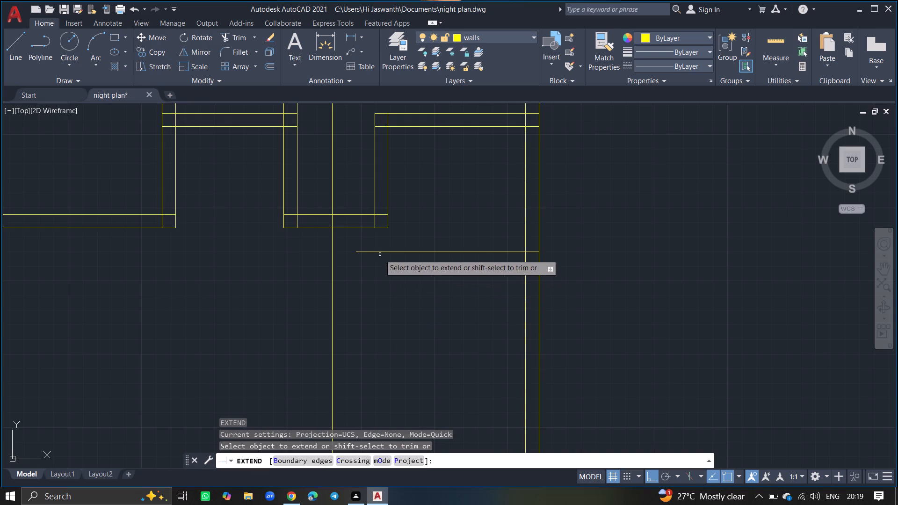
click(379, 253)
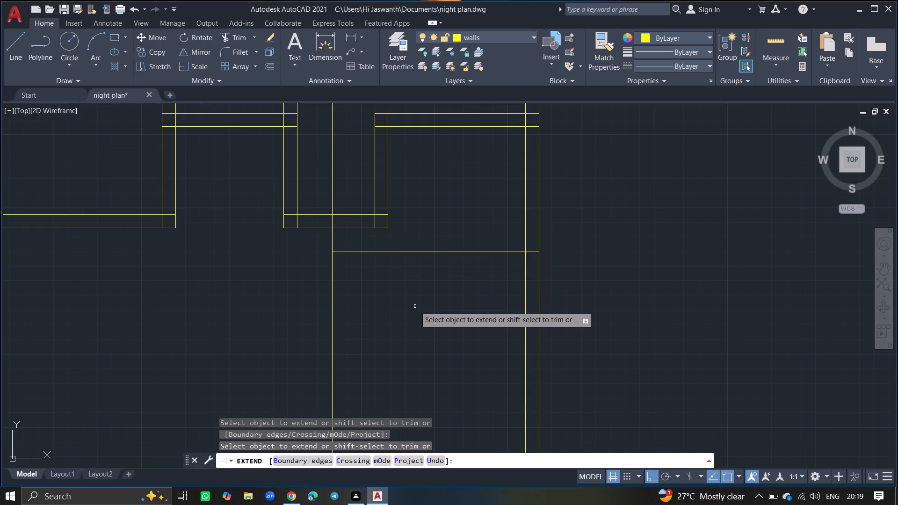
key(Return)
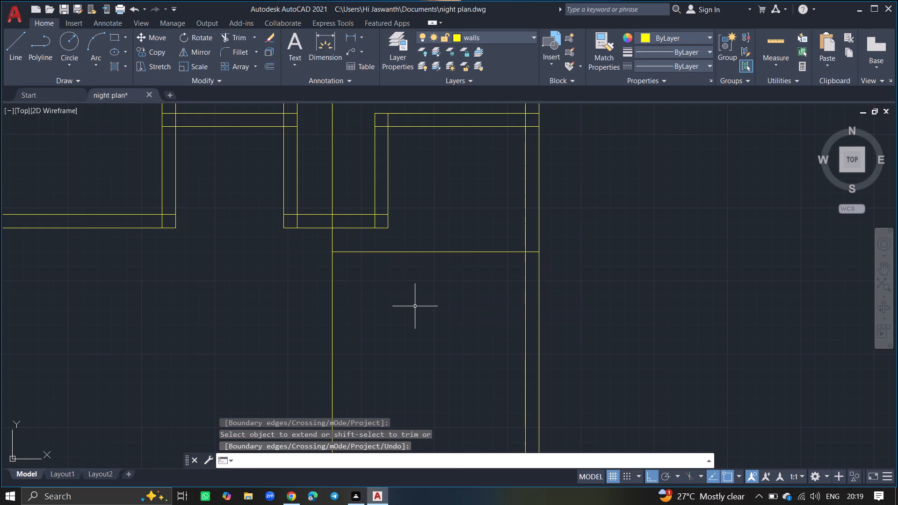
Offset the new horizontal line 9" downward to form the room's top wall.
key(o)
text(ffset)
key(Return)
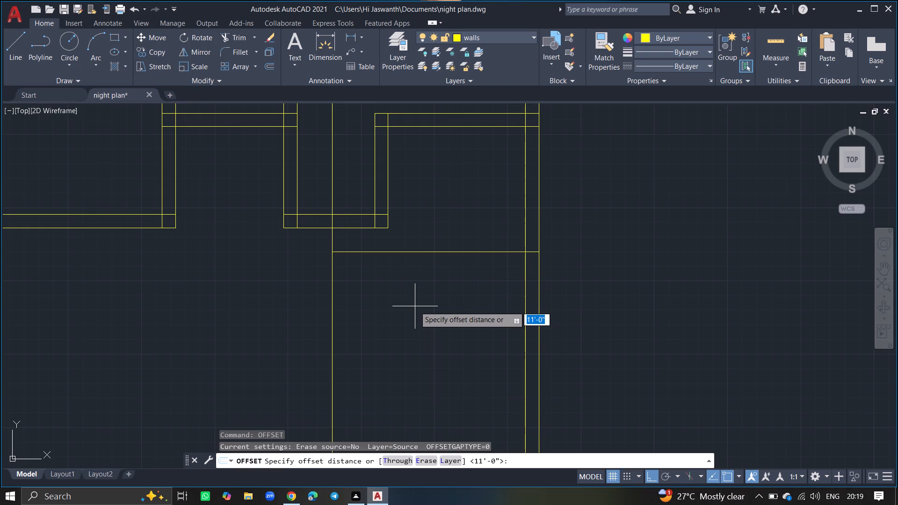
text(9")
key(Return)
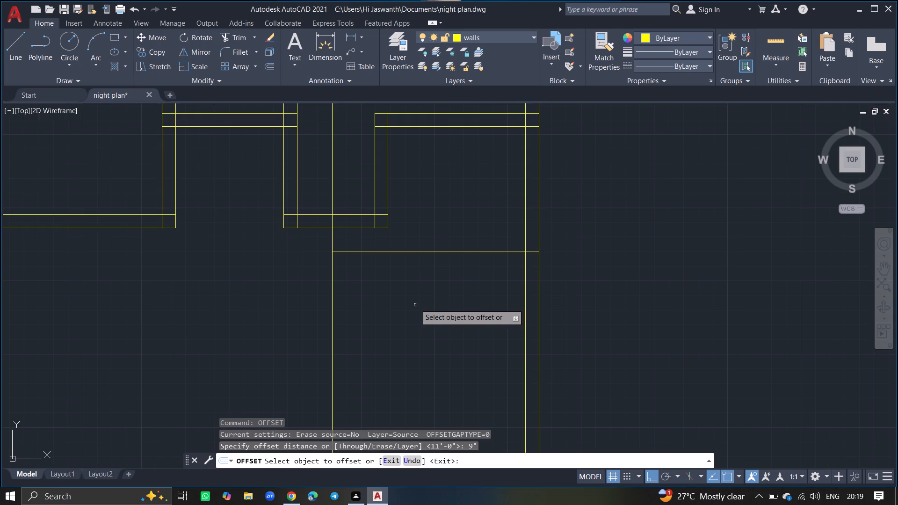
drag(421, 252, 416, 292)
click(416, 292)
key(Return)
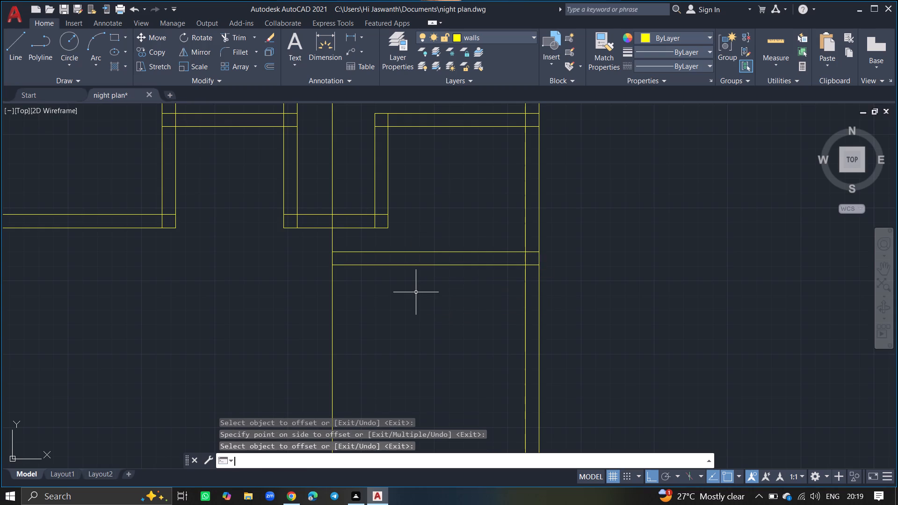
Offset the new vertical line 9" to the left to form the room's left wall.
text(off)
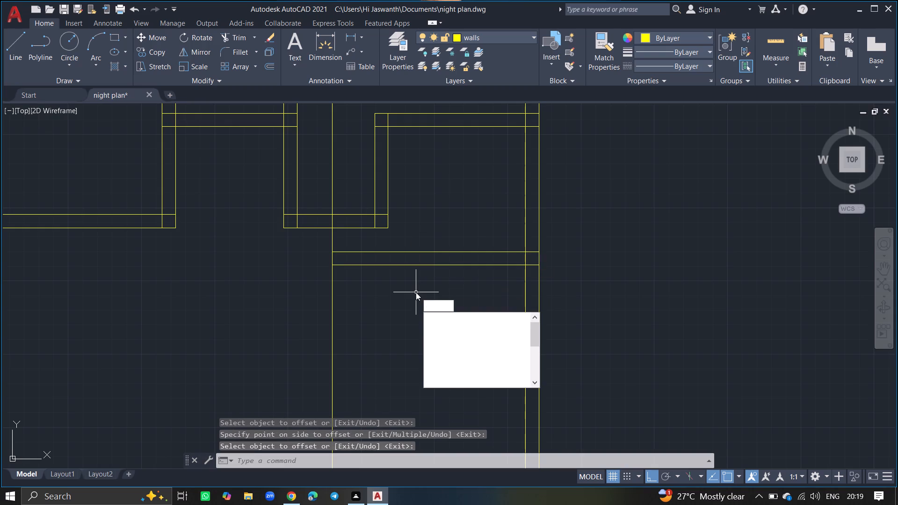
click(438, 316)
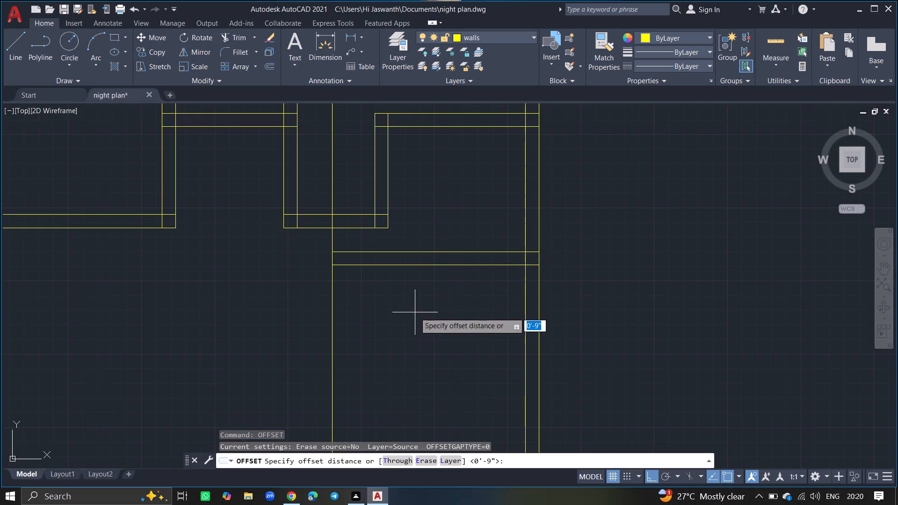
key(Return)
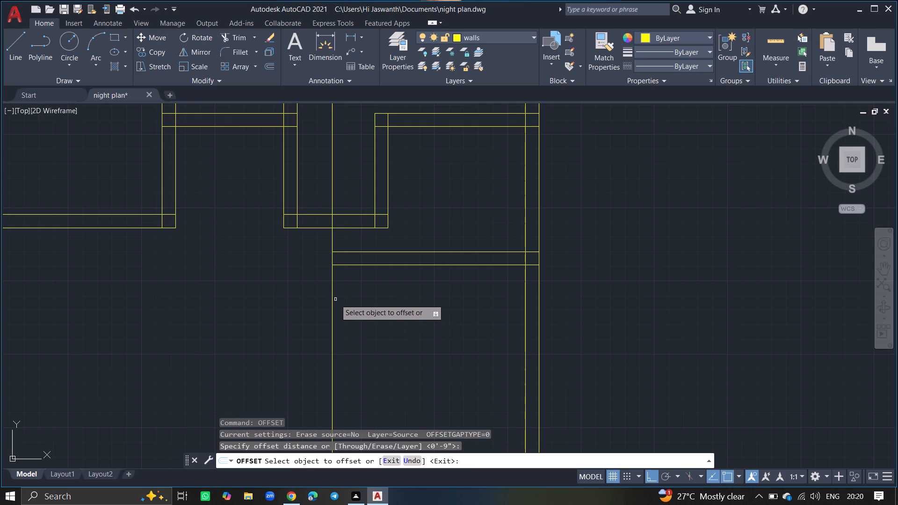
drag(333, 300, 311, 297)
click(311, 297)
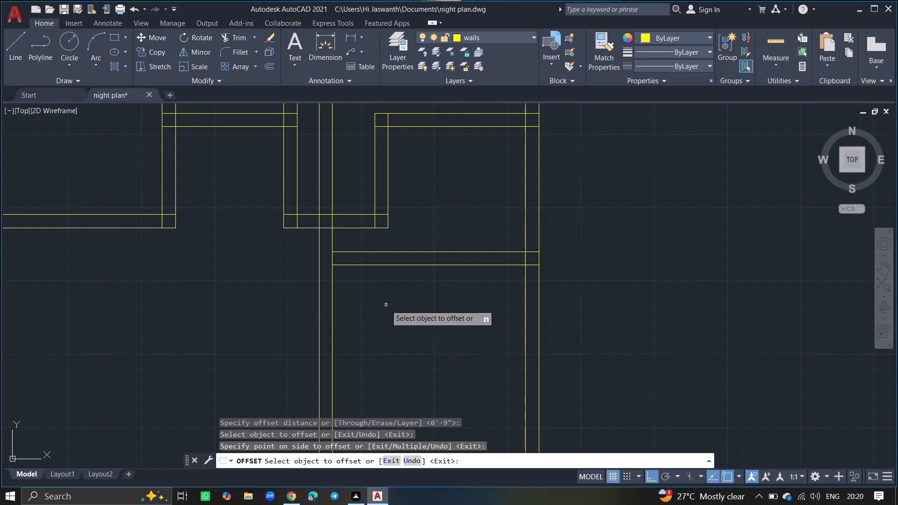
key(Return)
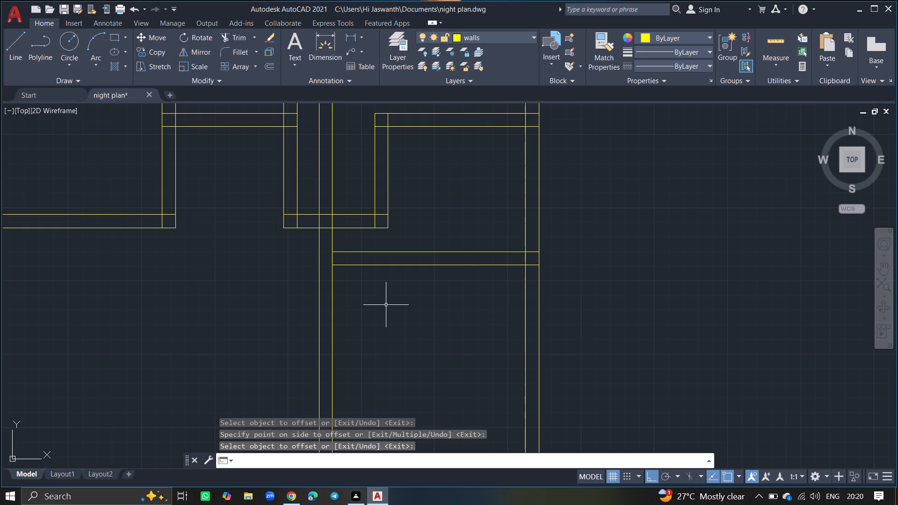
Offset the lower line of the new room's top wall 12' downward.
text(off)
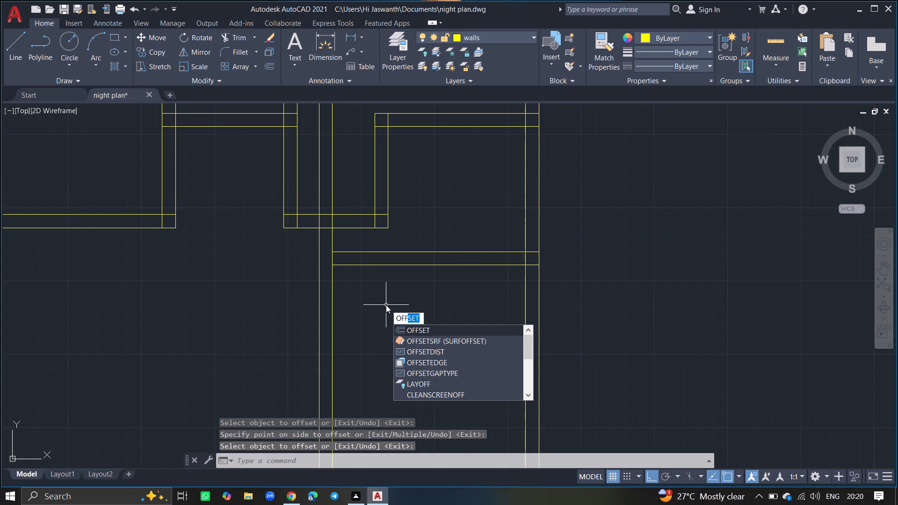
click(408, 327)
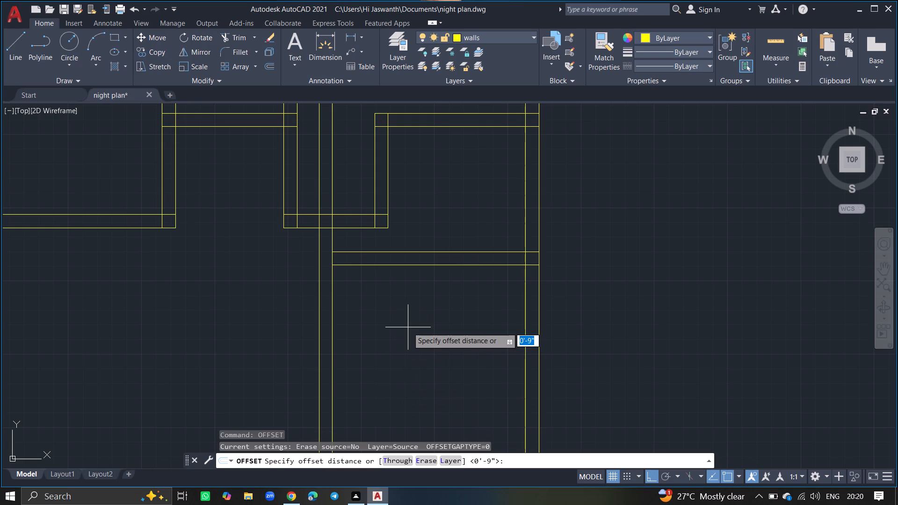
text(12)
key(apostrophe)
key(Return)
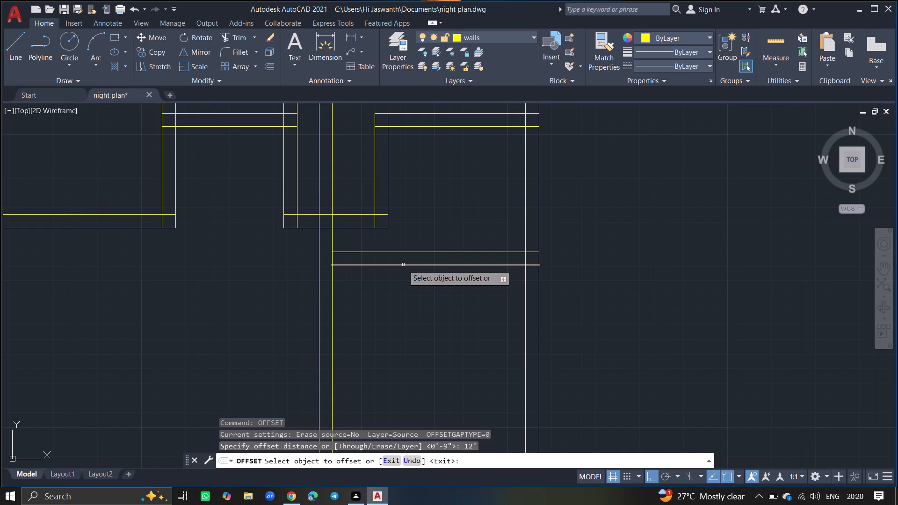
drag(403, 265, 406, 299)
click(406, 300)
ctrl+scroll(406, 300, down, 7)
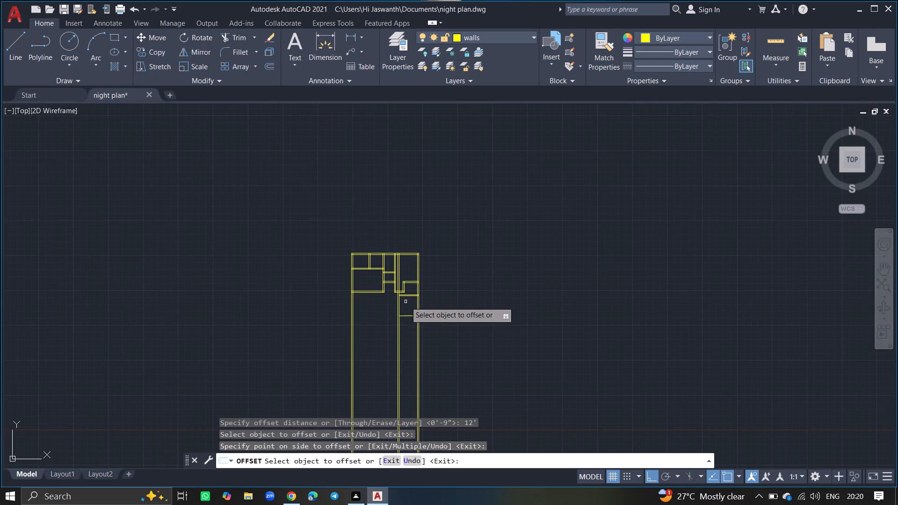
ctrl+scroll(408, 321, up, 7)
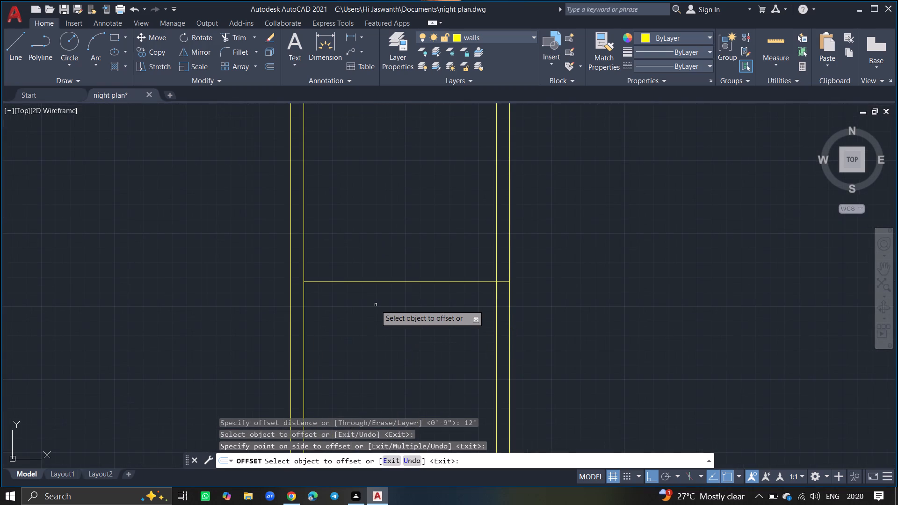
key(Return)
Extend the 12' offset line and both top wall lines of the new room left to the outer line of its left wall.
text(ex)
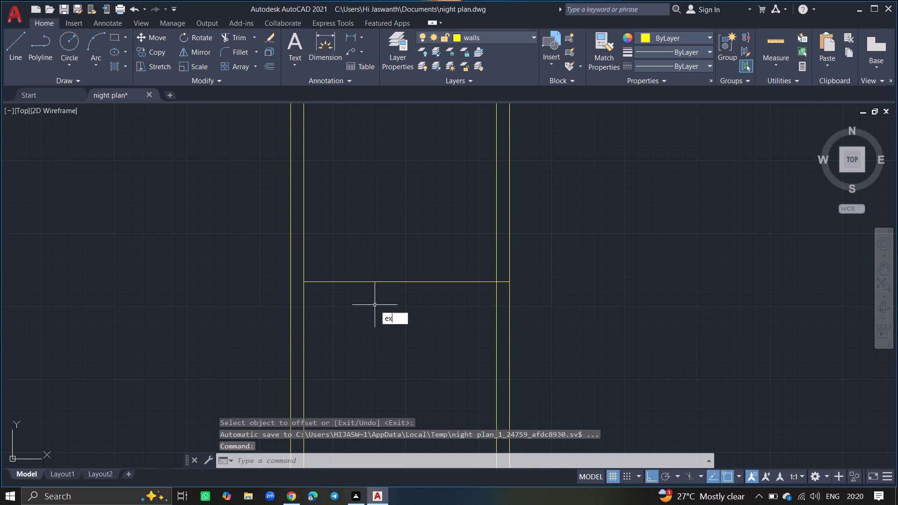
key(Return)
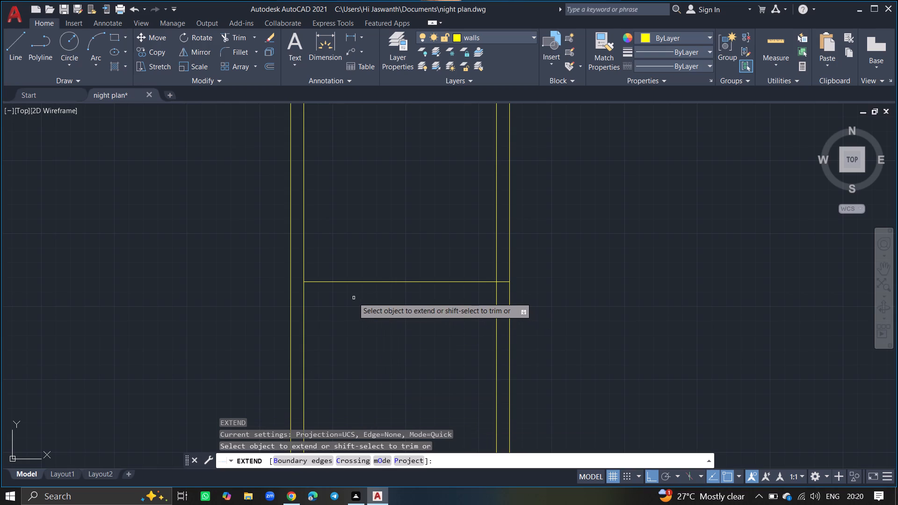
click(346, 283)
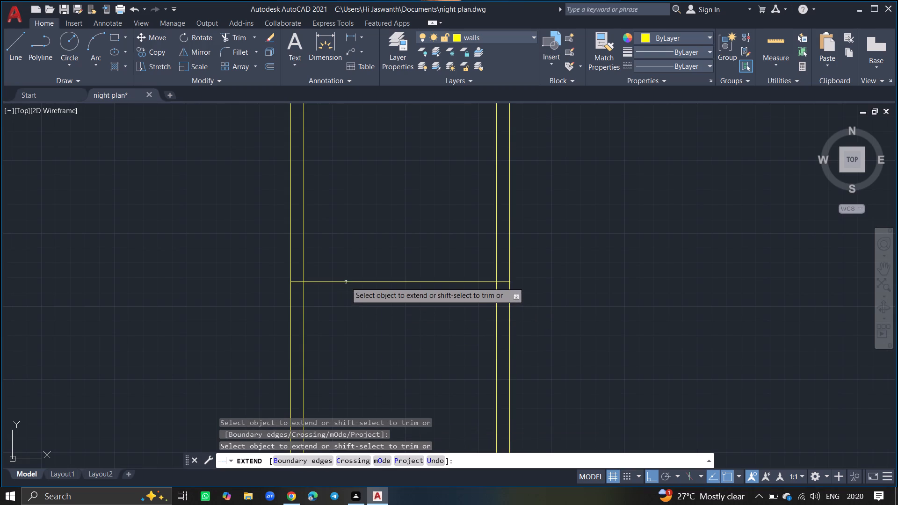
ctrl+scroll(340, 270, down, 2)
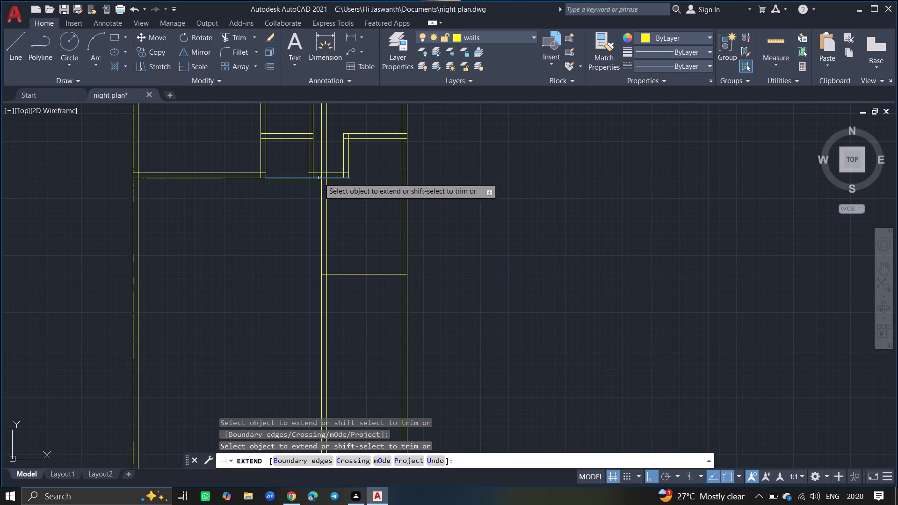
ctrl+scroll(329, 186, up, 8)
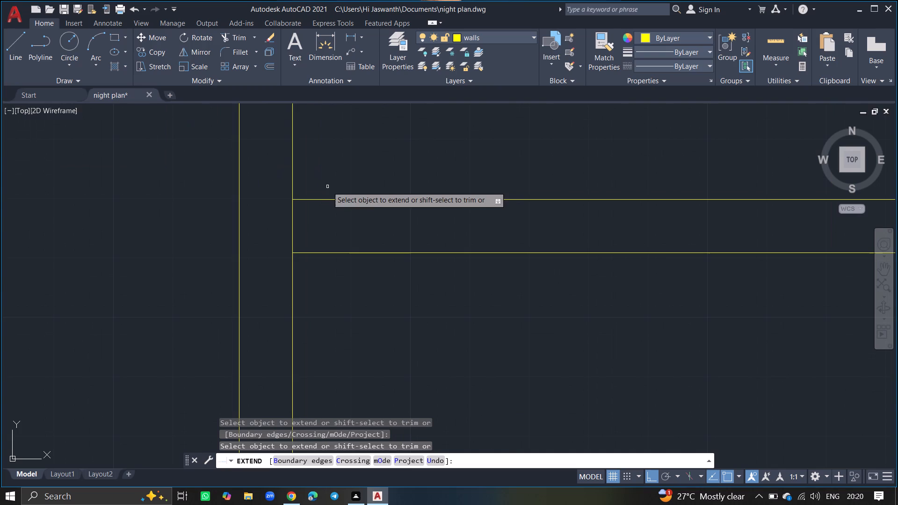
click(326, 200)
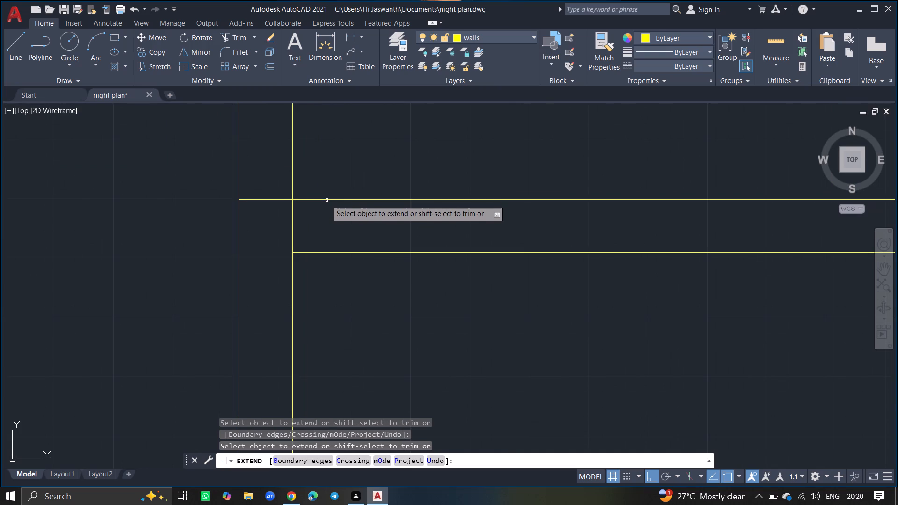
click(326, 252)
ctrl+scroll(335, 271, down, 6)
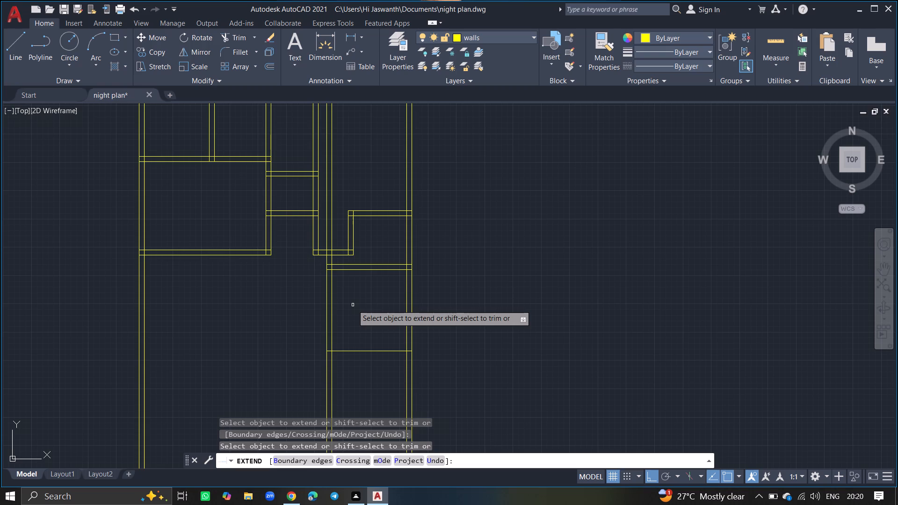
key(Return)
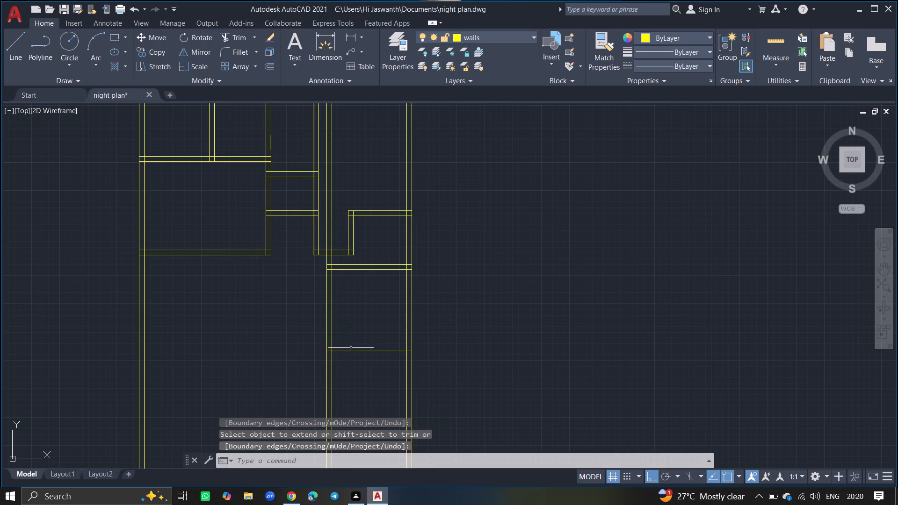
Offset the room's lower horizontal line 9" downward to form its bottom wall.
ctrl+scroll(351, 348, up, 4)
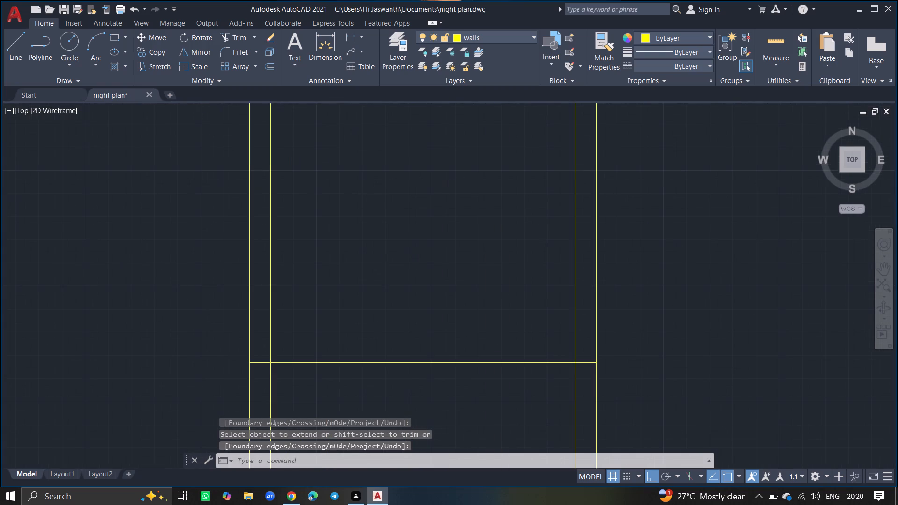
text(offset)
key(Return)
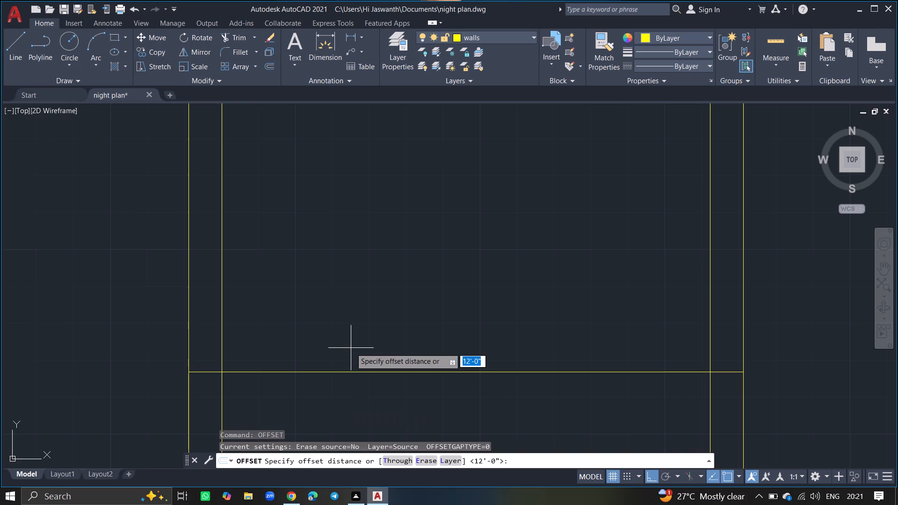
key(9)
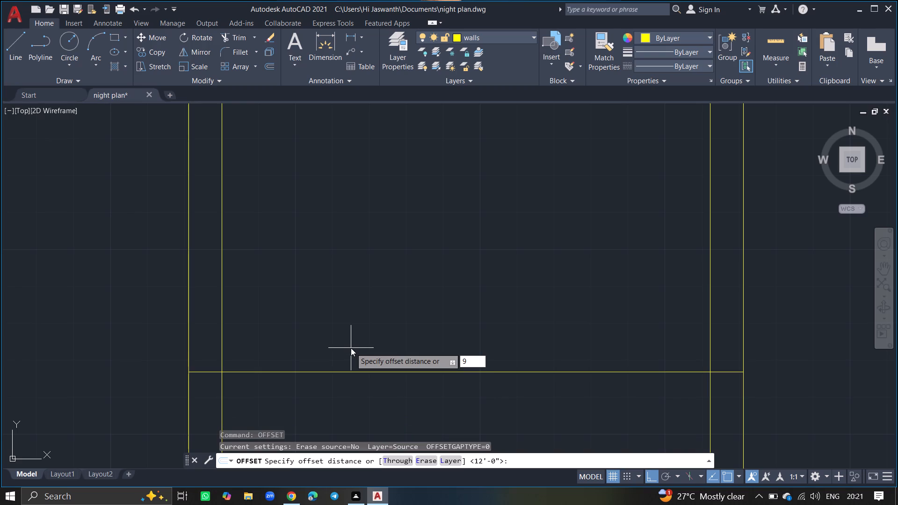
key(shift+quotedbl)
key(Return)
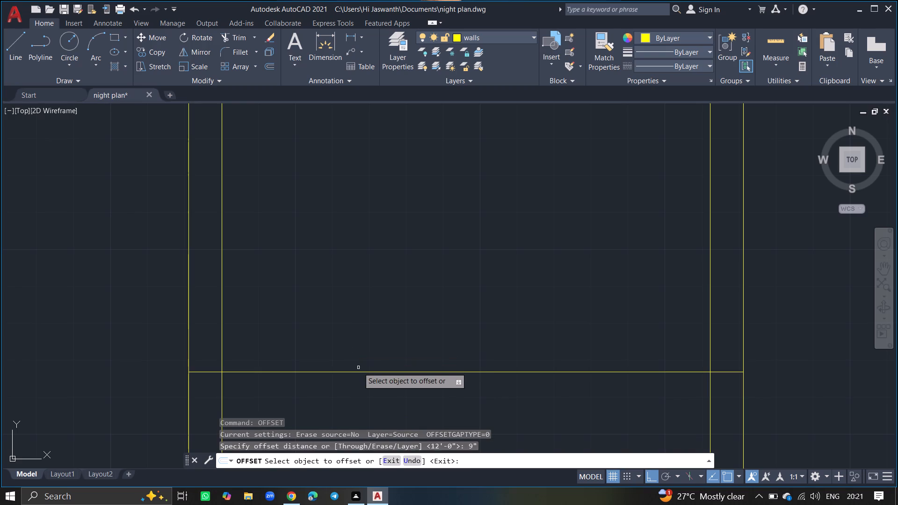
click(360, 372)
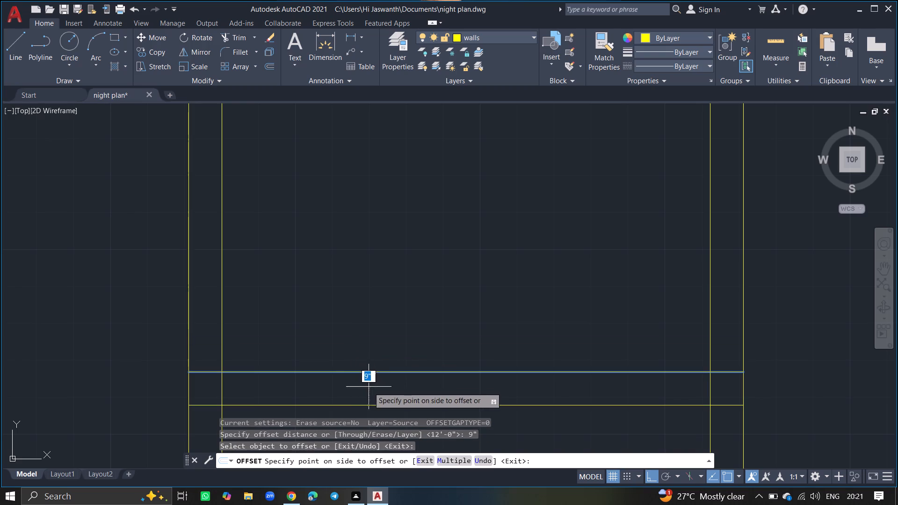
click(369, 388)
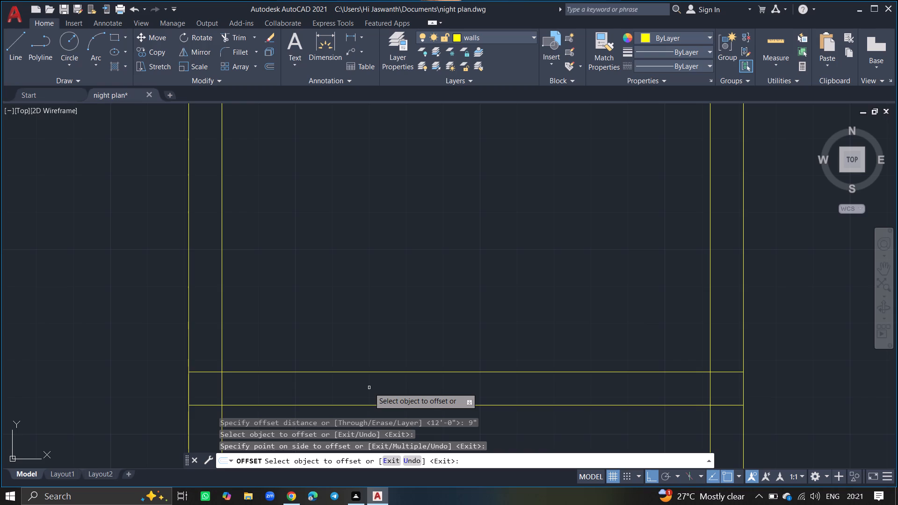
key(Return)
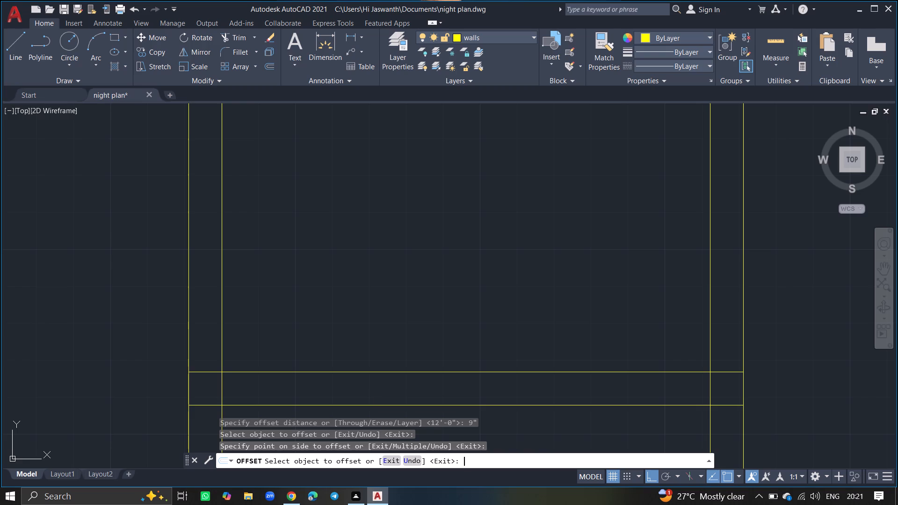
Trim the new room's two left wall lines out of the upper right room and the building's top wall.
ctrl+scroll(369, 388, down, 6)
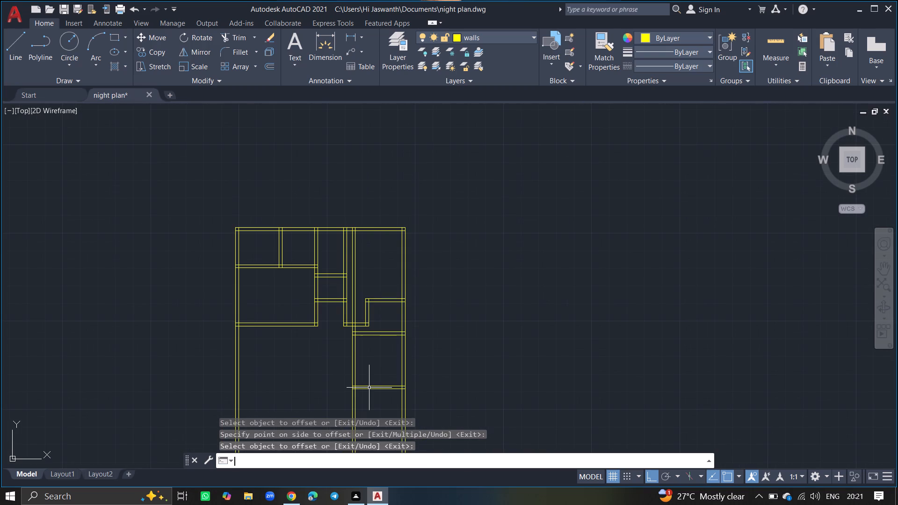
text(trim)
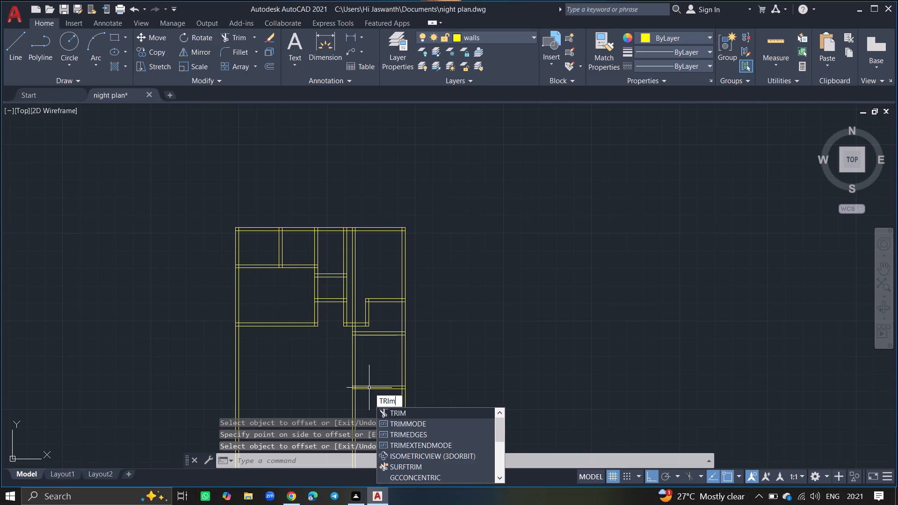
key(Return)
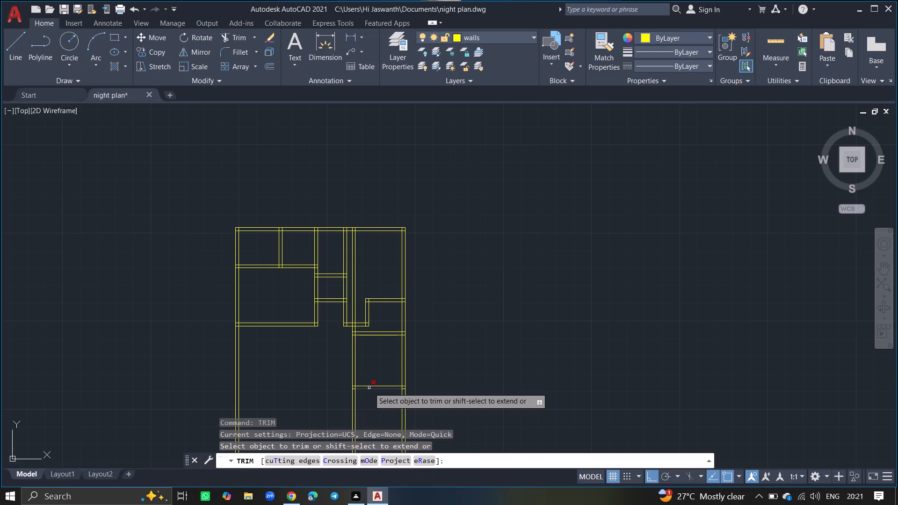
click(355, 310)
click(353, 310)
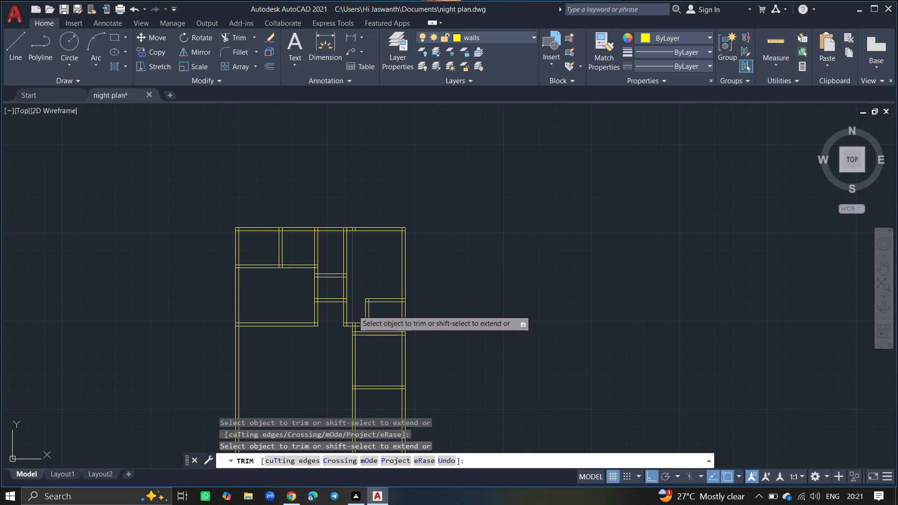
ctrl+scroll(352, 248, up, 4)
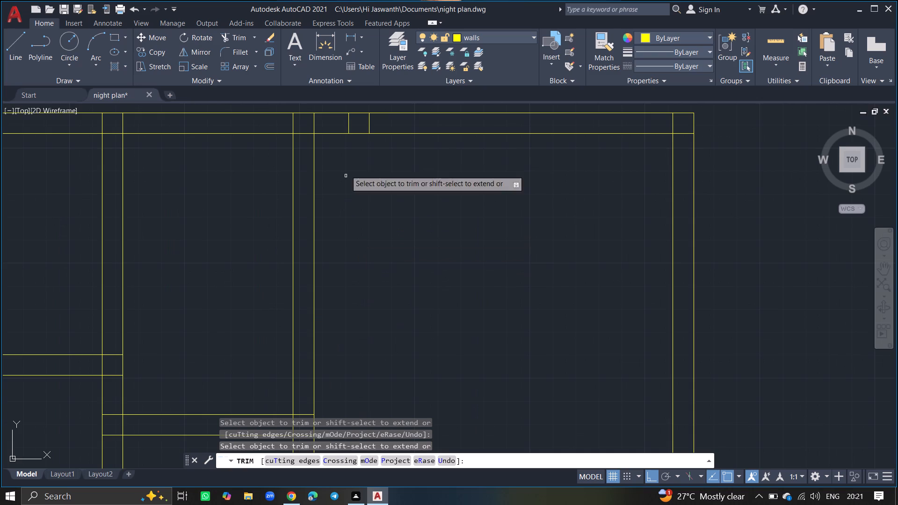
click(348, 129)
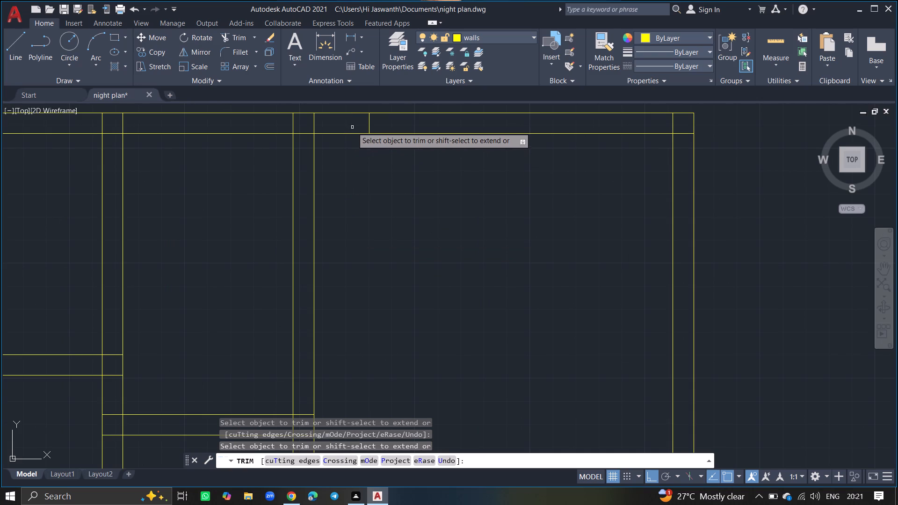
click(370, 124)
Trim the room's left wall lines in the gap above its top wall and below its bottom wall.
ctrl+scroll(362, 159, down, 6)
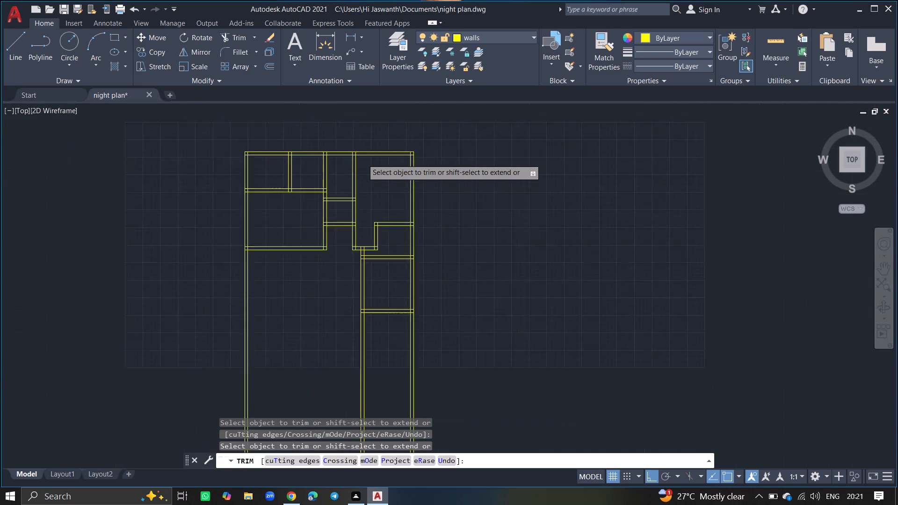
ctrl+scroll(363, 212, up, 6)
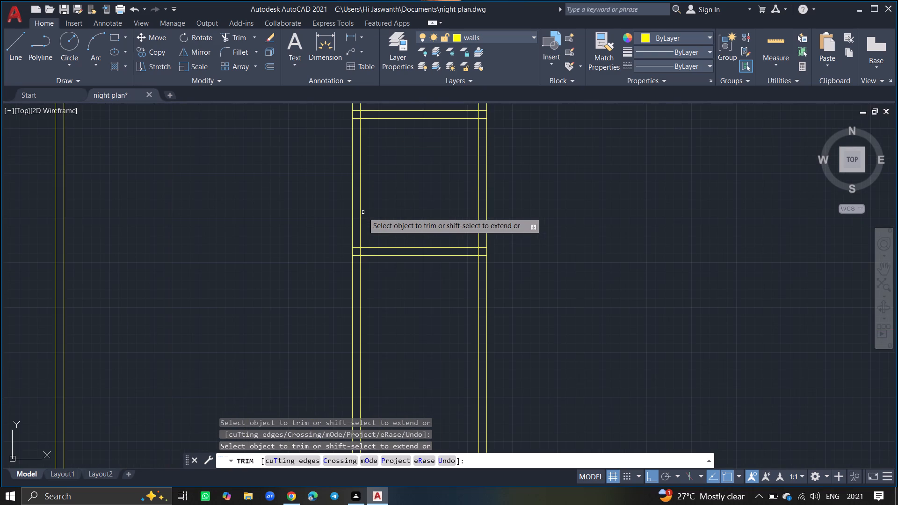
ctrl+scroll(371, 185, down, 1)
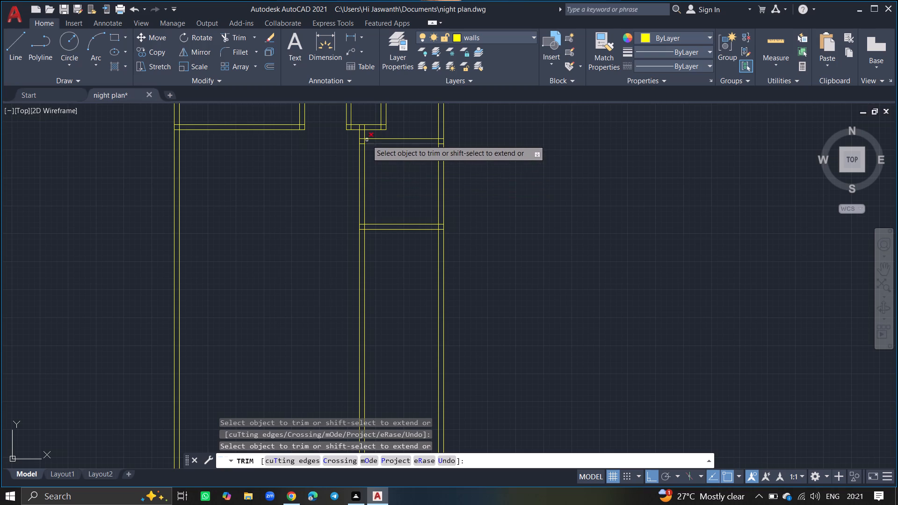
ctrl+scroll(365, 130, up, 5)
click(368, 147)
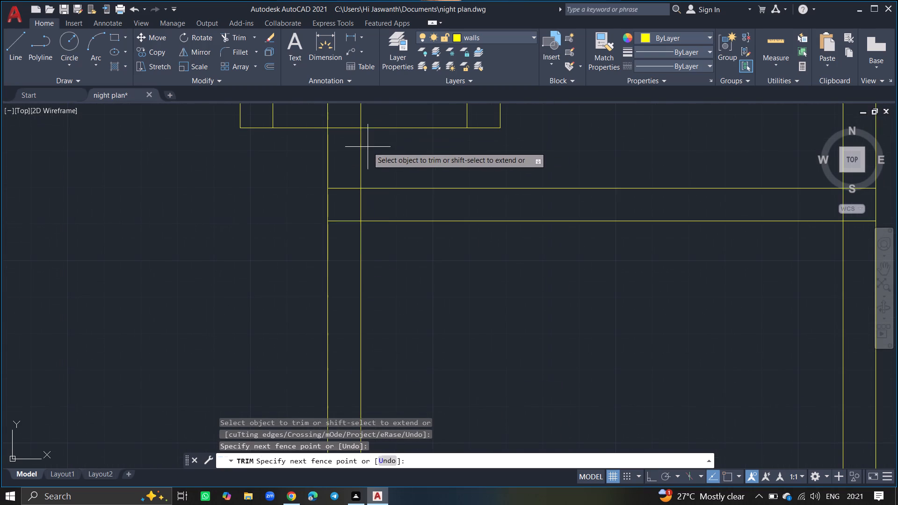
click(308, 147)
ctrl+scroll(308, 147, down, 3)
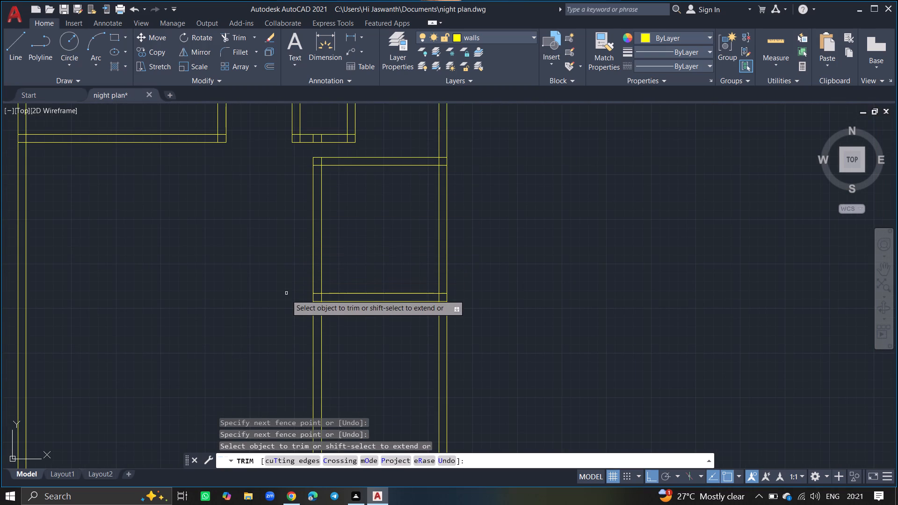
click(334, 357)
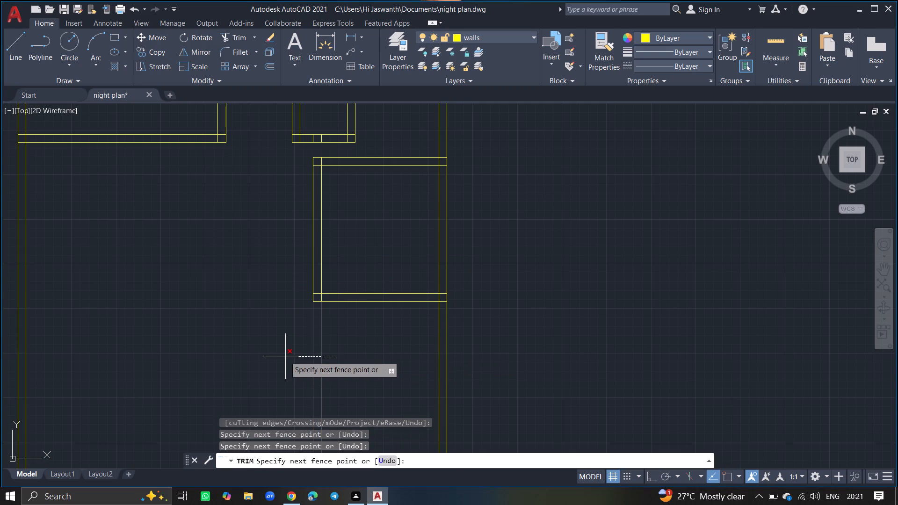
click(283, 356)
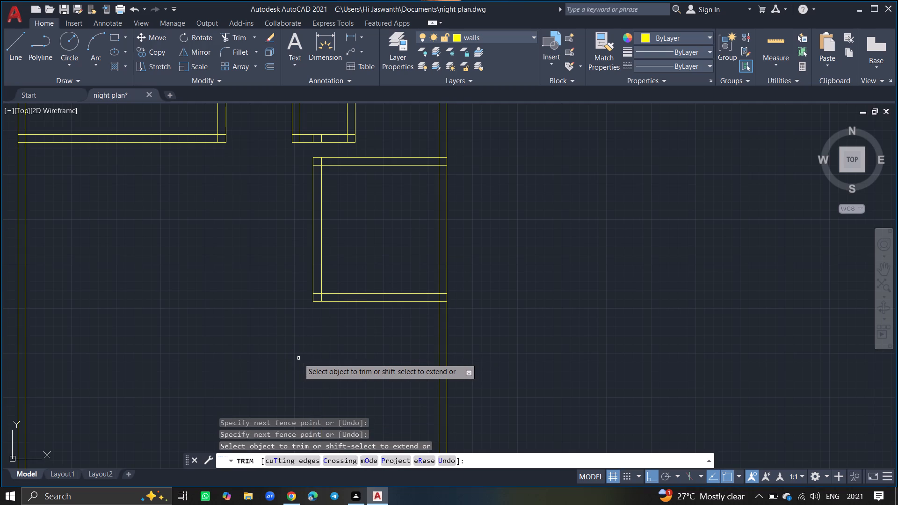
key(Return)
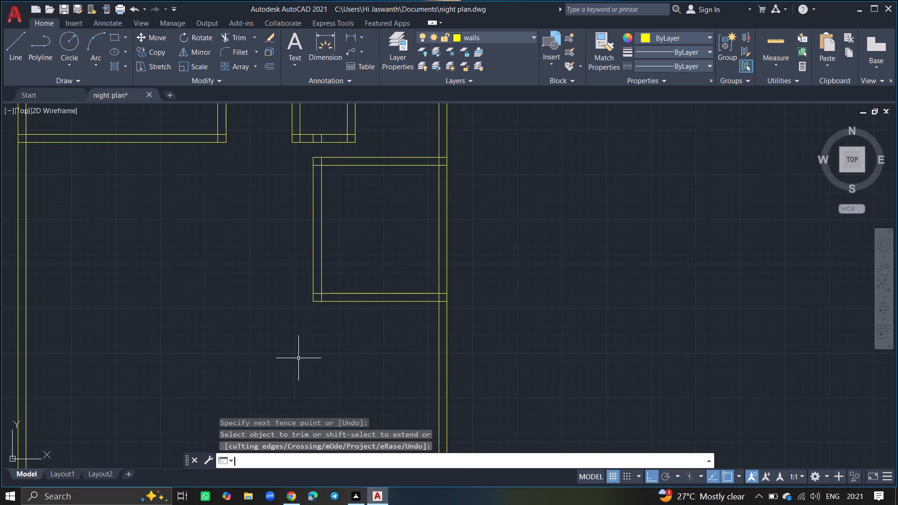
Extend both lines of the room's bottom wall left to the outer line of the building's left wall.
text(ex)
key(Return)
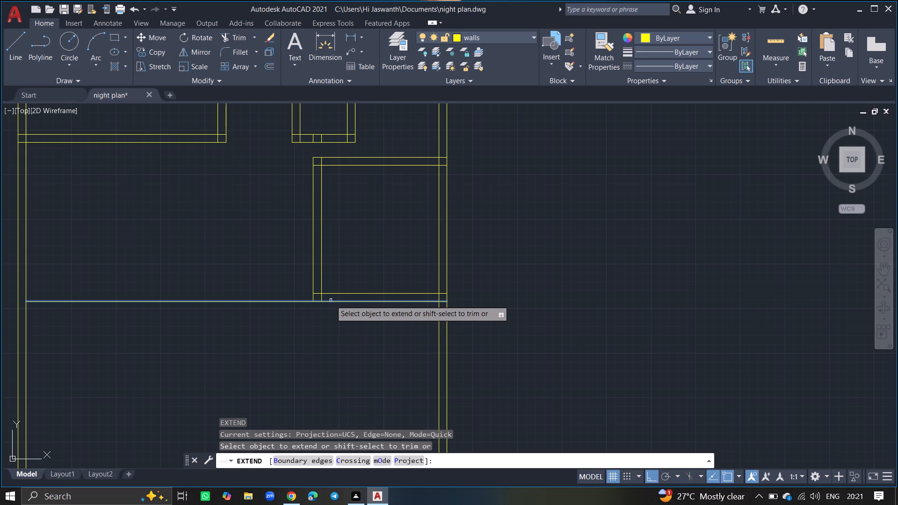
click(334, 270)
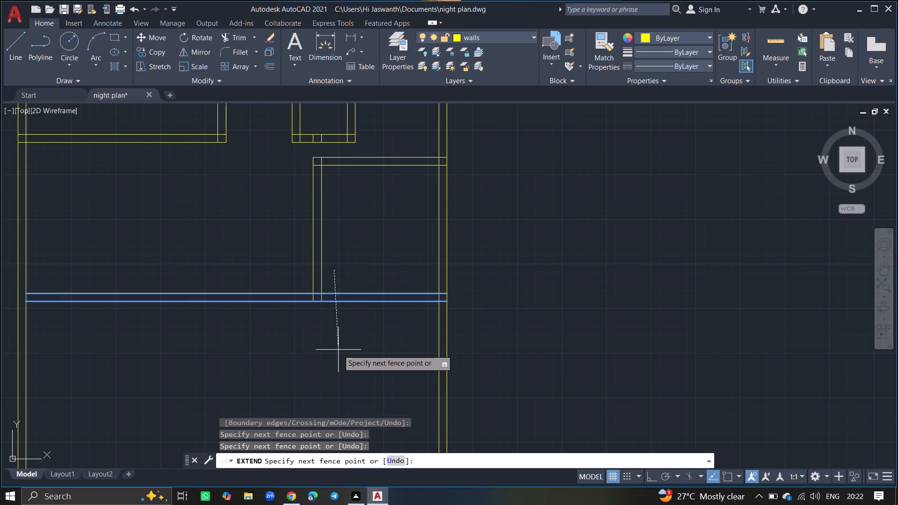
click(338, 350)
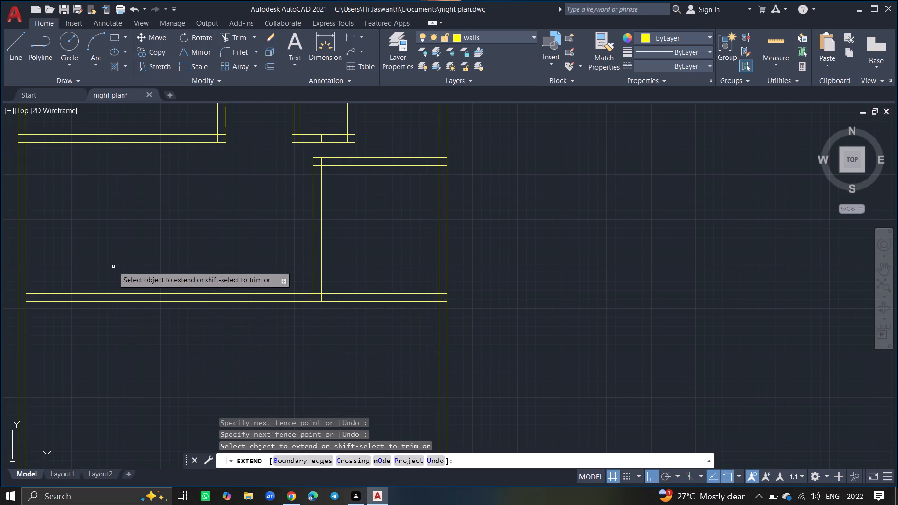
click(113, 267)
click(100, 368)
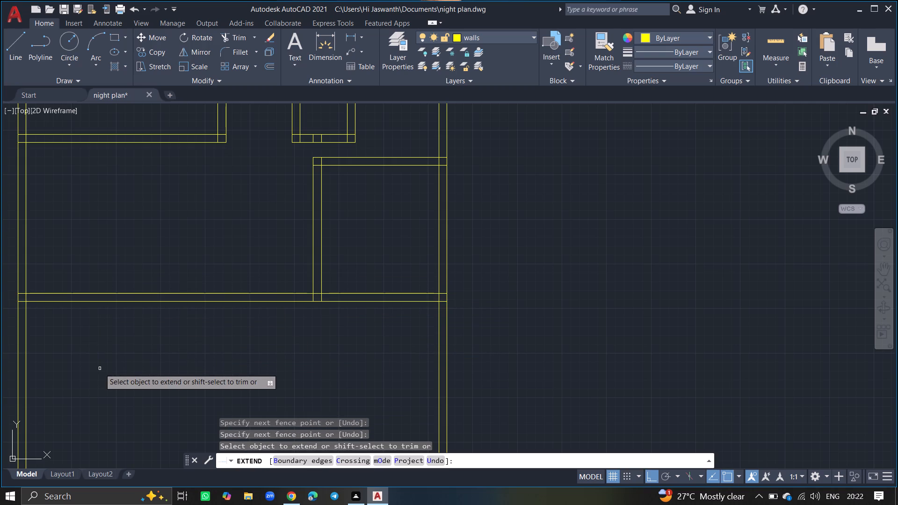
key(Return)
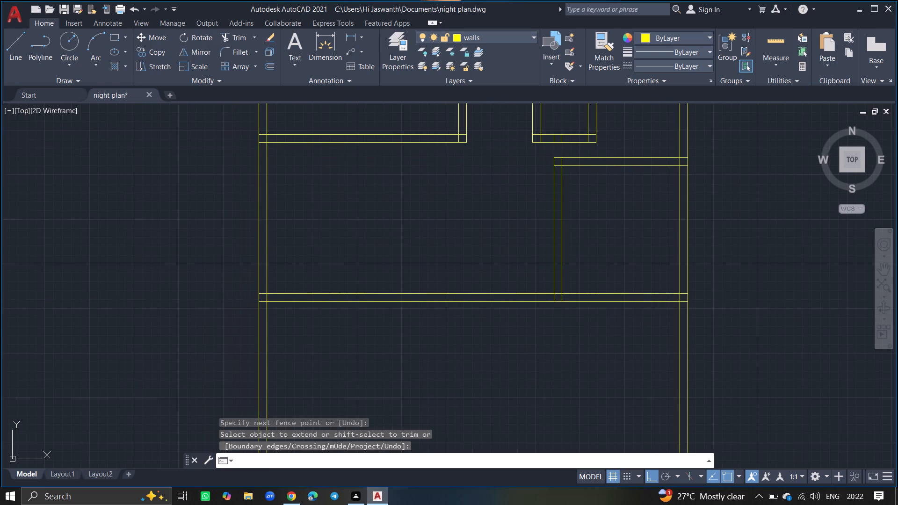
ctrl+scroll(125, 226, down, 2)
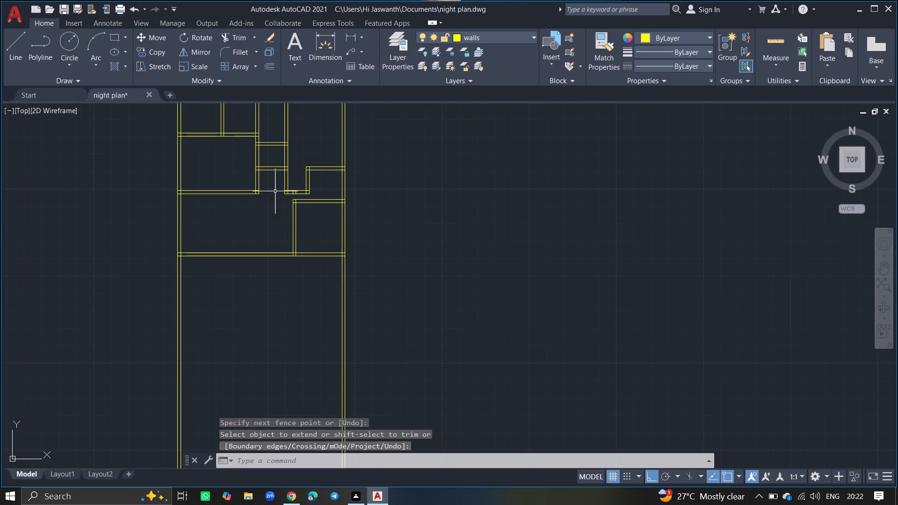
Erase the two leftover short vertical lines inside the bottom wall of the notch above the lower right room.
ctrl+scroll(296, 191, up, 4)
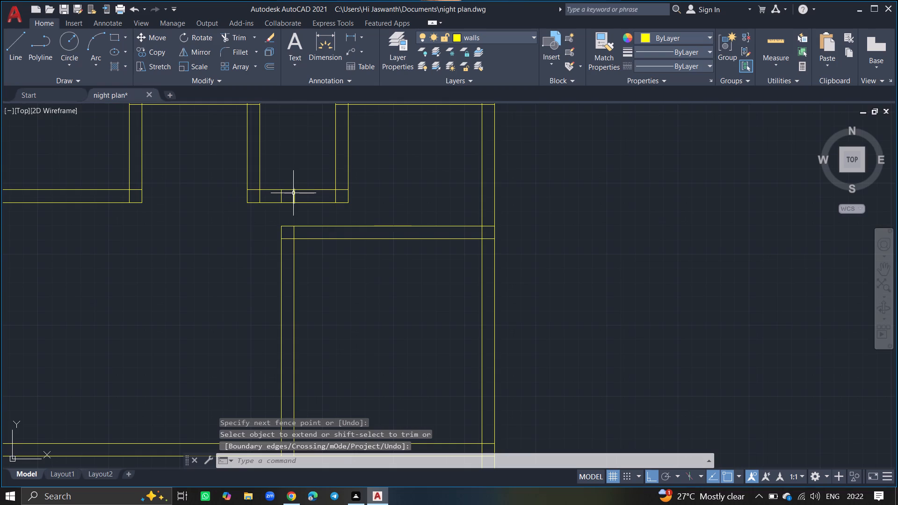
click(293, 193)
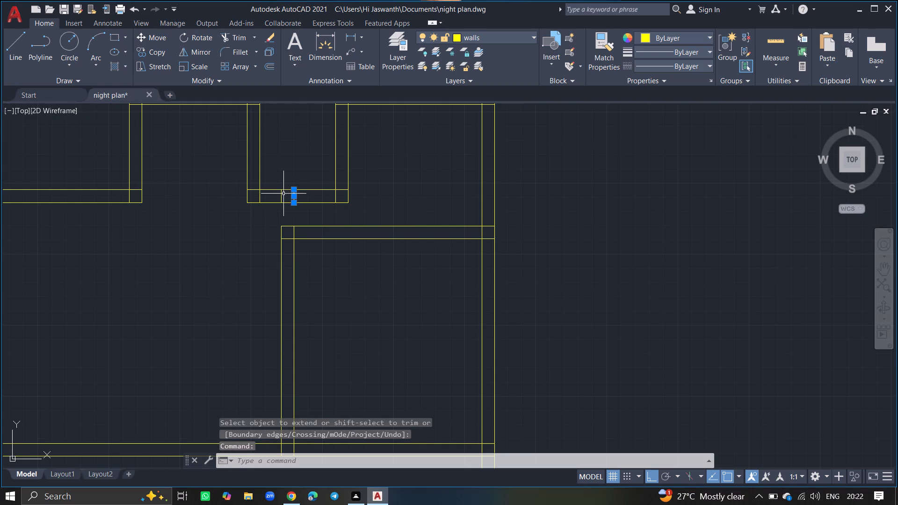
click(282, 195)
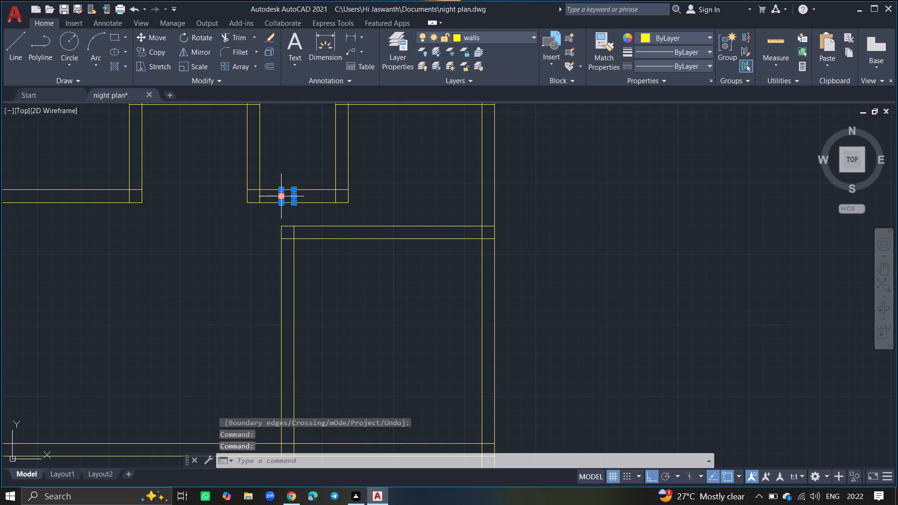
key(Delete)
Offset the inner line of the building's left wall 15' toward the interior.
ctrl+scroll(282, 195, down, 1)
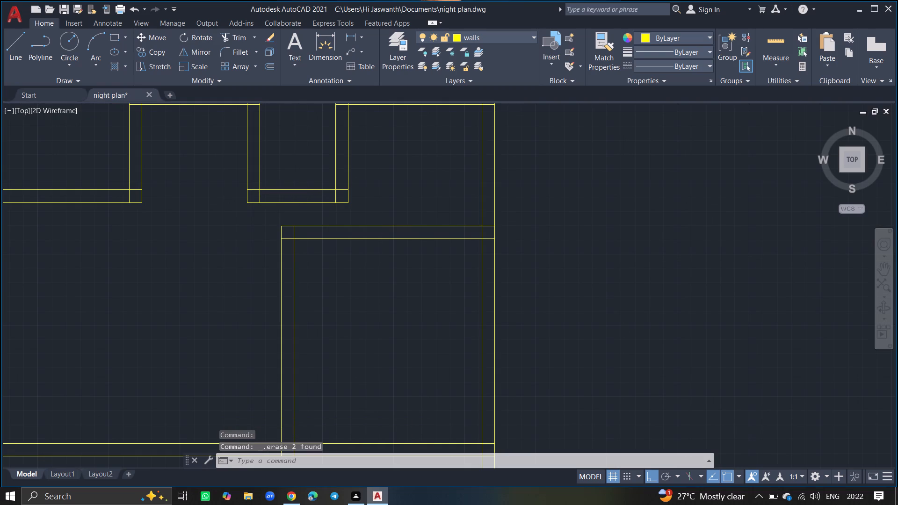
ctrl+scroll(282, 195, down, 2)
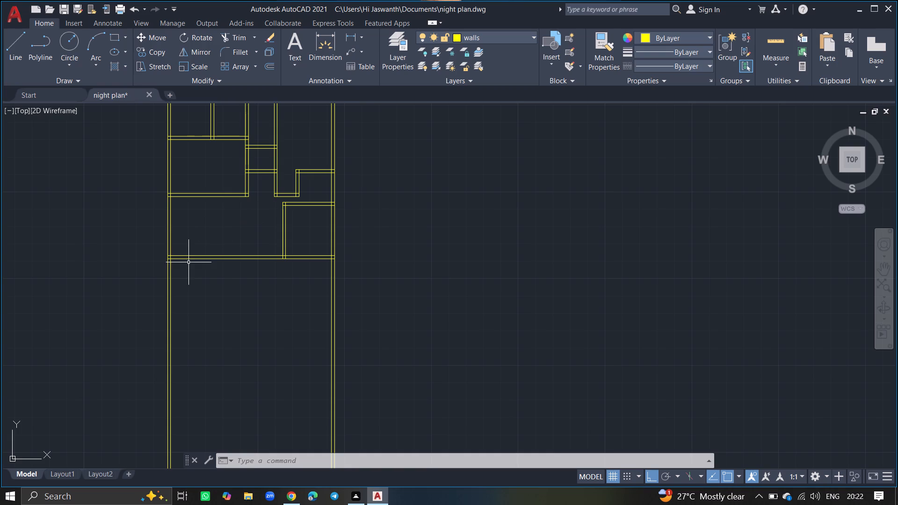
text(offset)
key(Return)
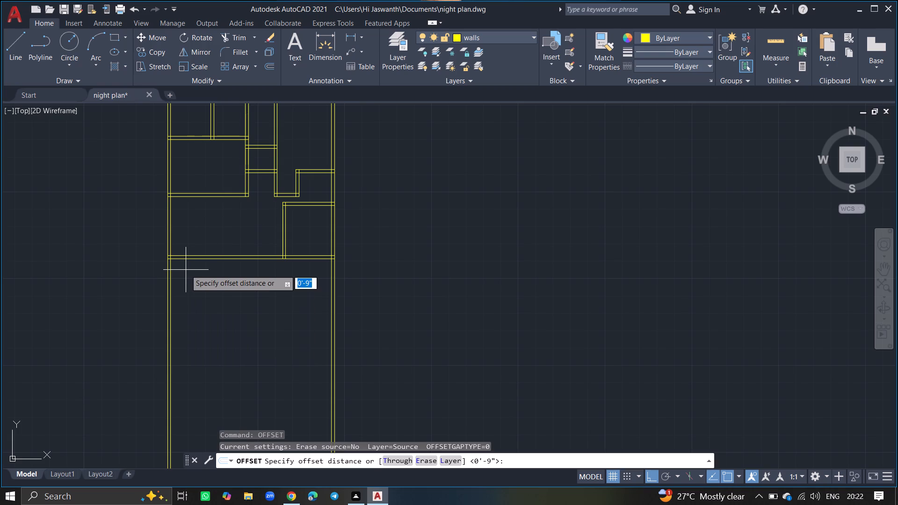
ctrl+scroll(186, 270, up, 3)
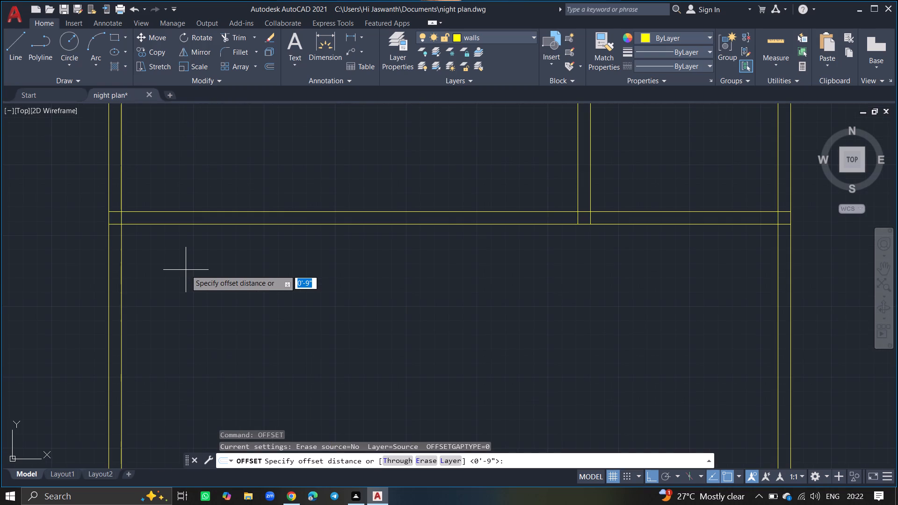
text(15')
key(Return)
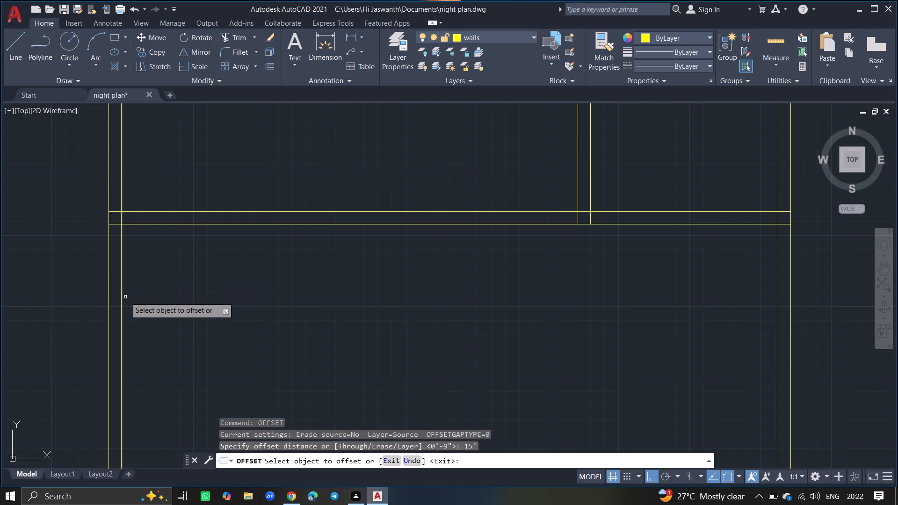
drag(121, 297, 242, 318)
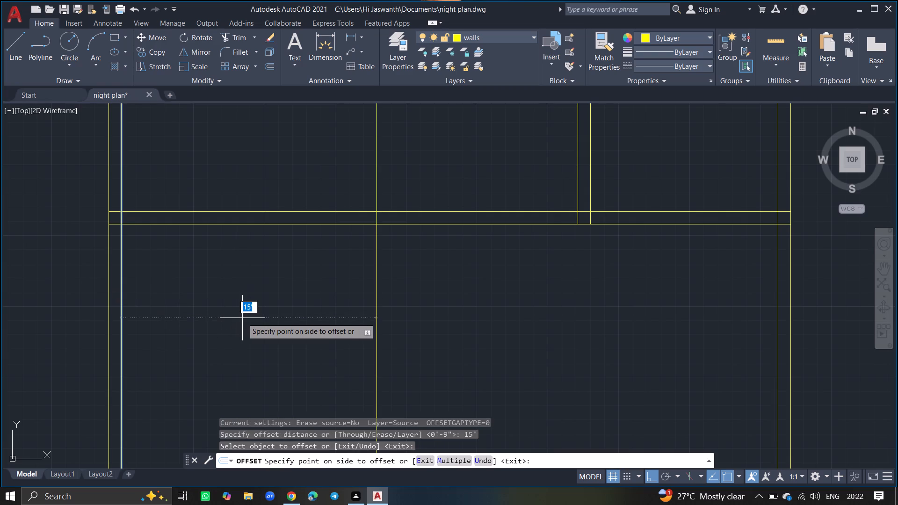
key(Return)
text(off)
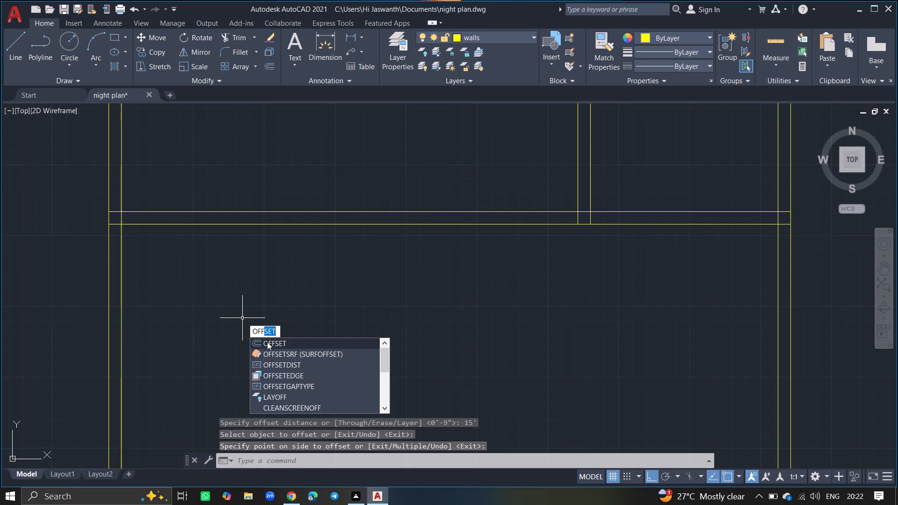
click(267, 342)
key(Return)
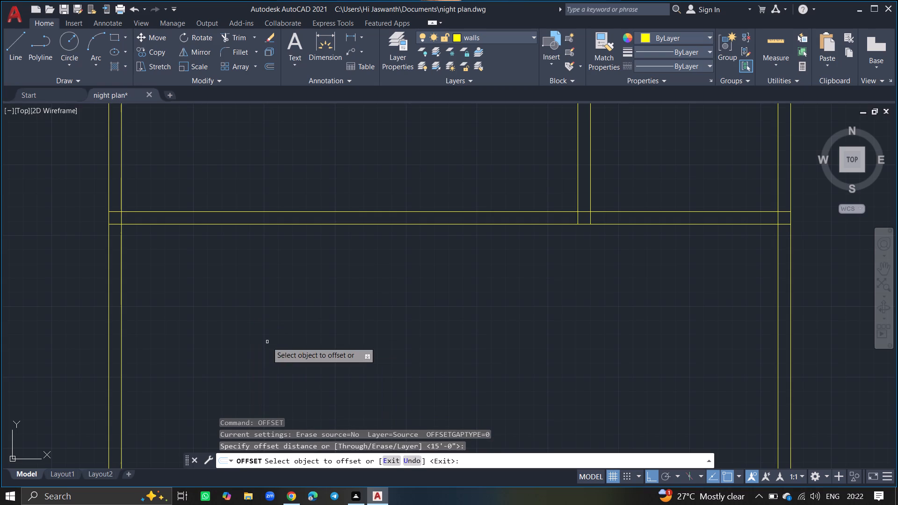
click(119, 337)
click(160, 342)
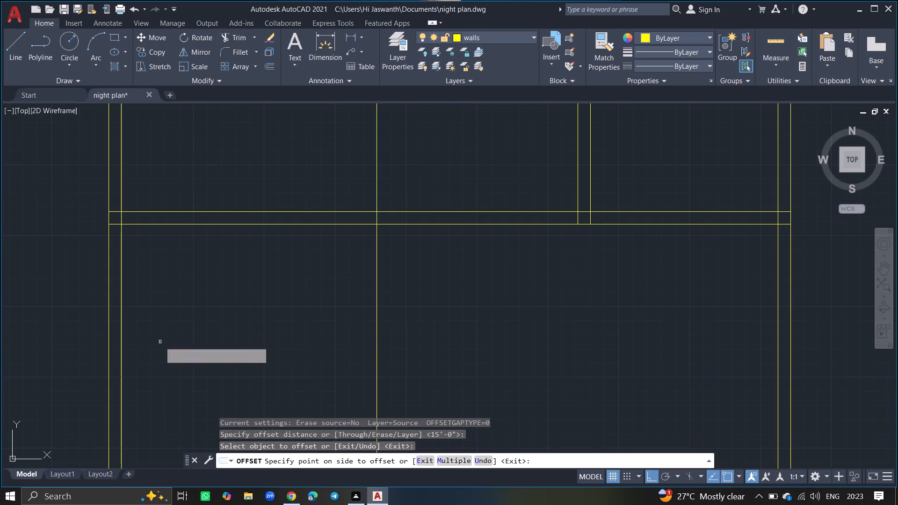
key(Return)
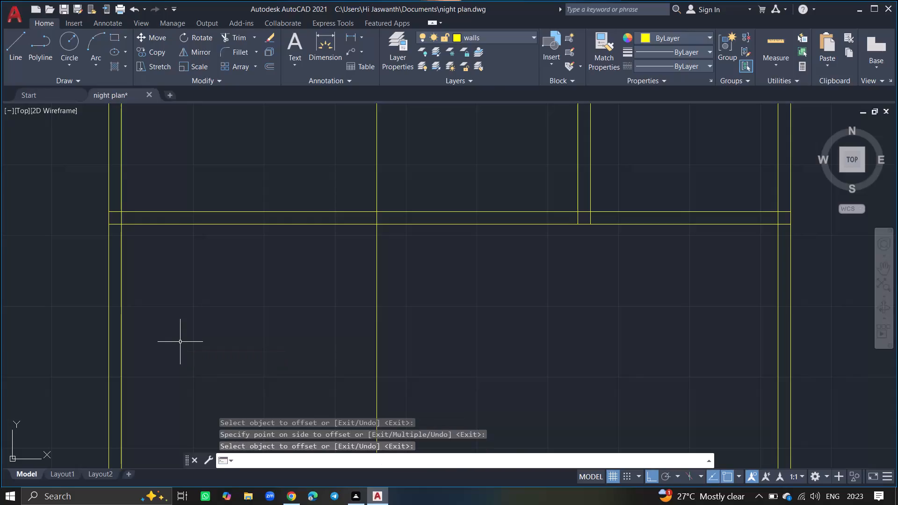
Offset the new vertical line 9" to its right to form a partition wall.
ctrl+scroll(180, 342, down, 2)
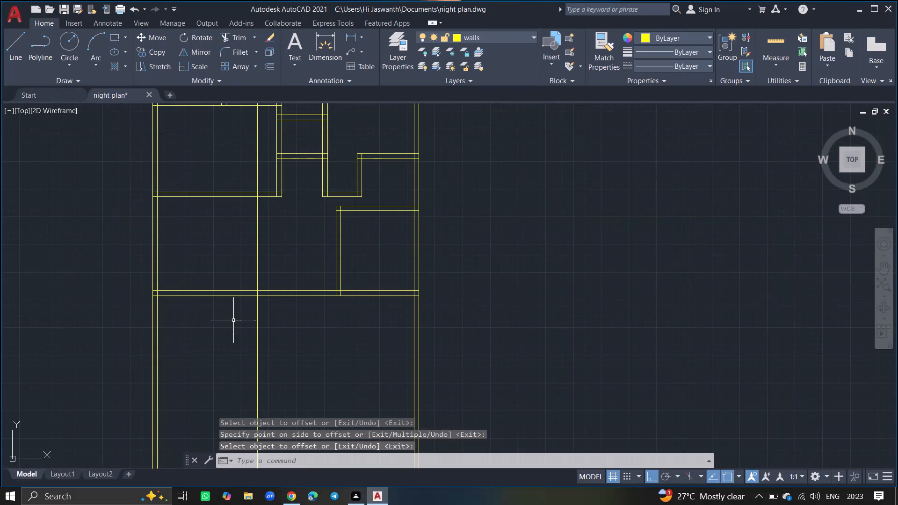
text(offset)
key(Return)
ctrl+scroll(262, 318, up, 2)
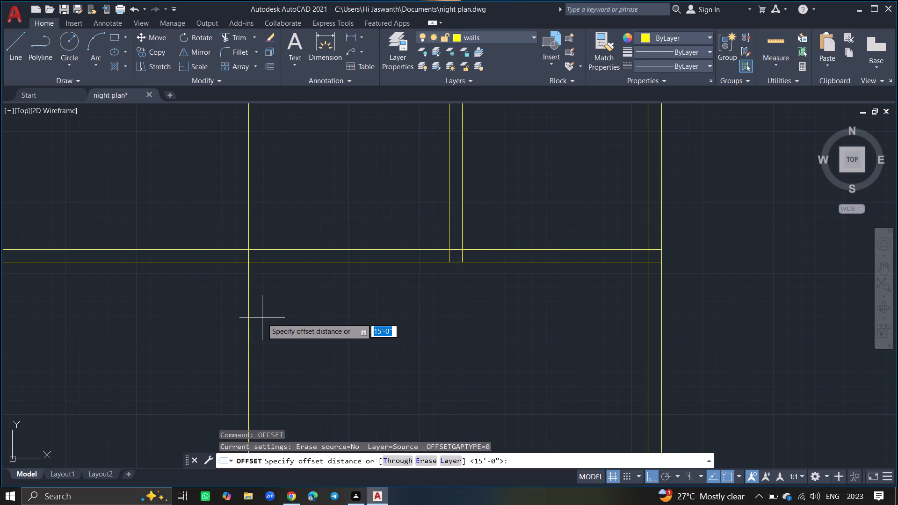
text(9")
key(Return)
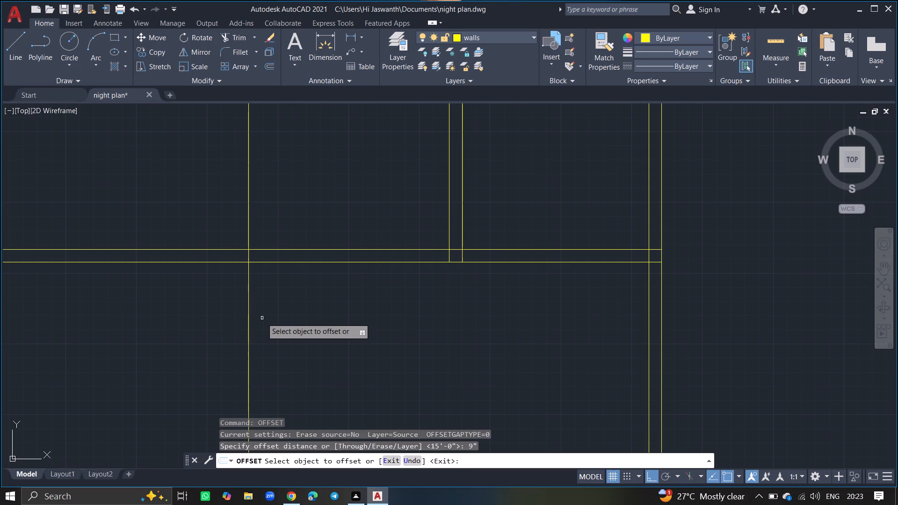
click(247, 319)
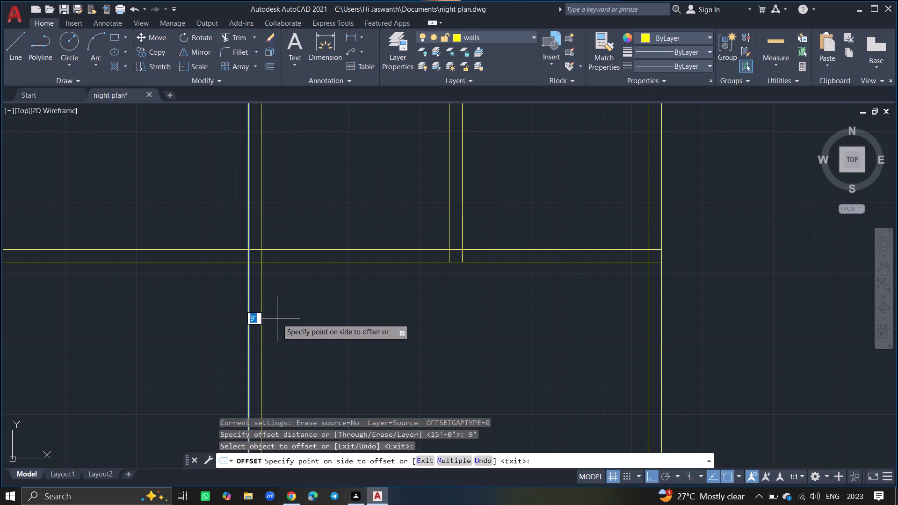
click(277, 318)
ctrl+scroll(277, 318, down, 3)
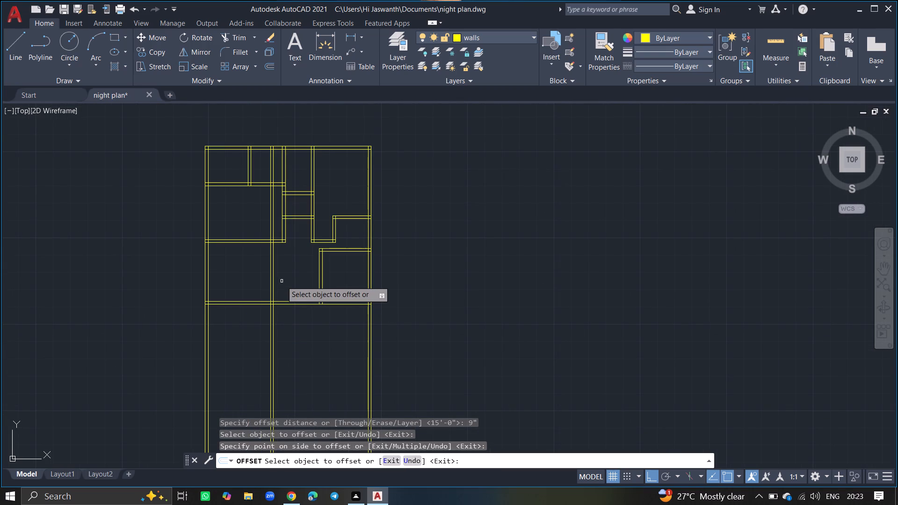
key(Return)
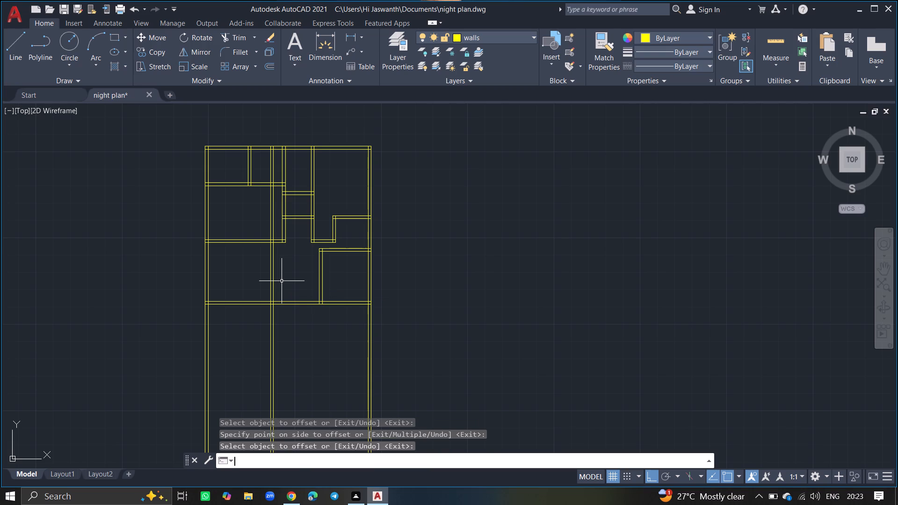
Trim both partition lines out of the space above the long horizontal wall, the middle left room and that room's bottom wall.
text(trim)
key(Return)
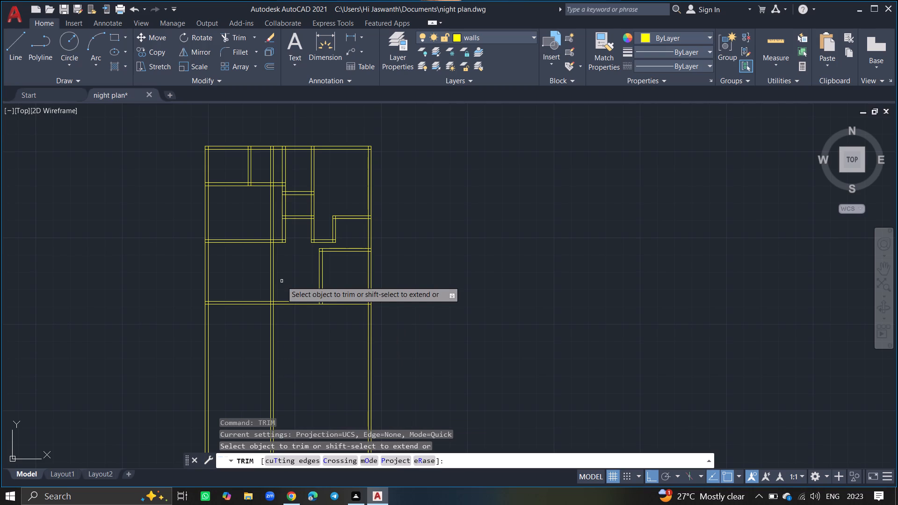
click(273, 280)
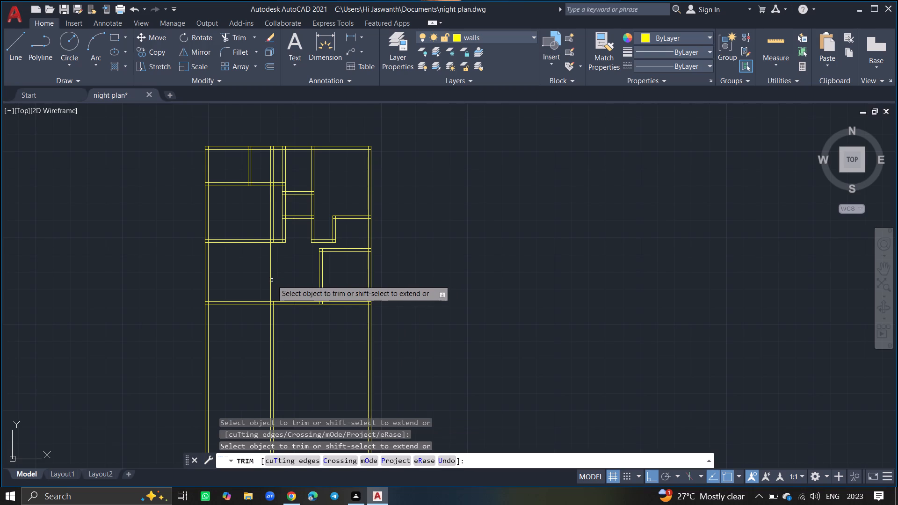
click(270, 280)
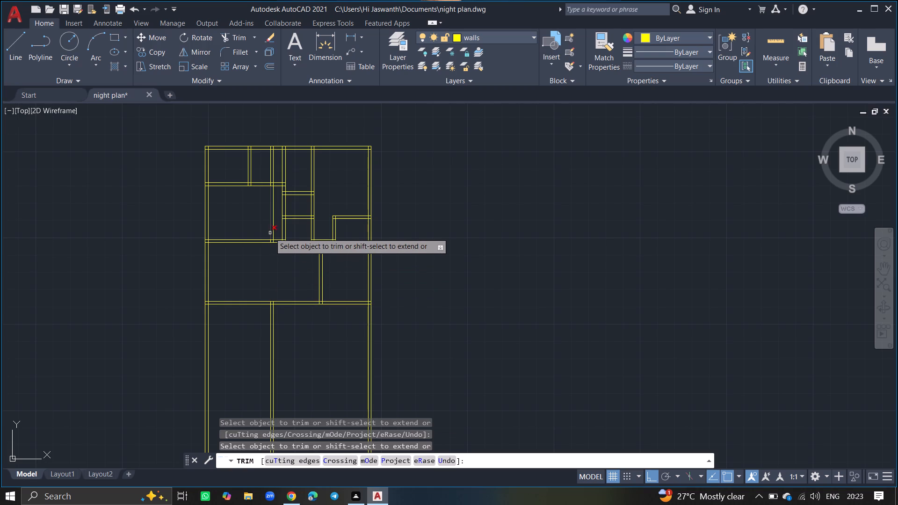
click(271, 233)
click(274, 233)
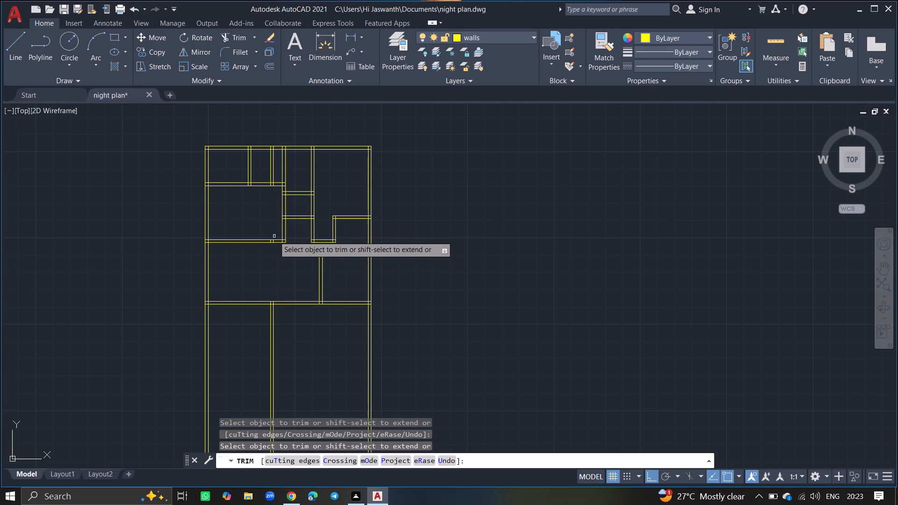
ctrl+scroll(274, 236, up, 6)
click(260, 283)
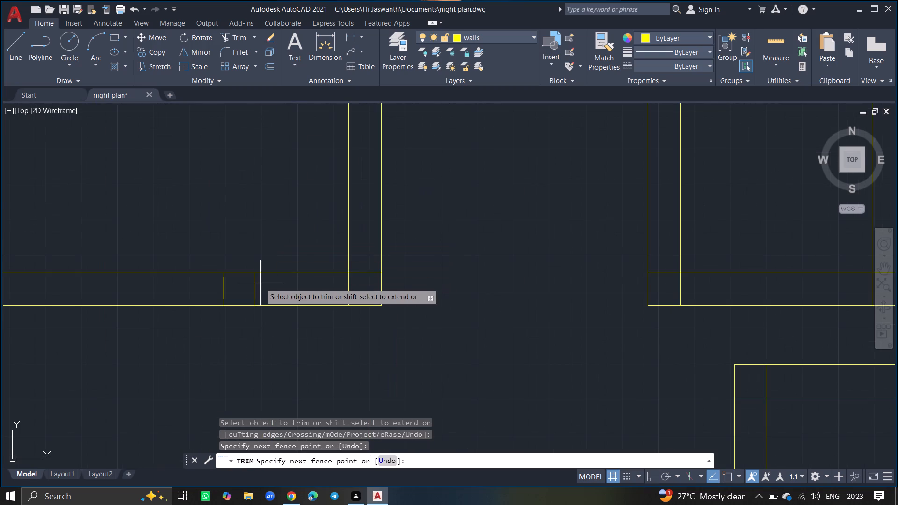
click(216, 284)
Trim both partition lines out of the small room along the building's top wall and out of that room's bottom wall.
ctrl+scroll(216, 284, down, 4)
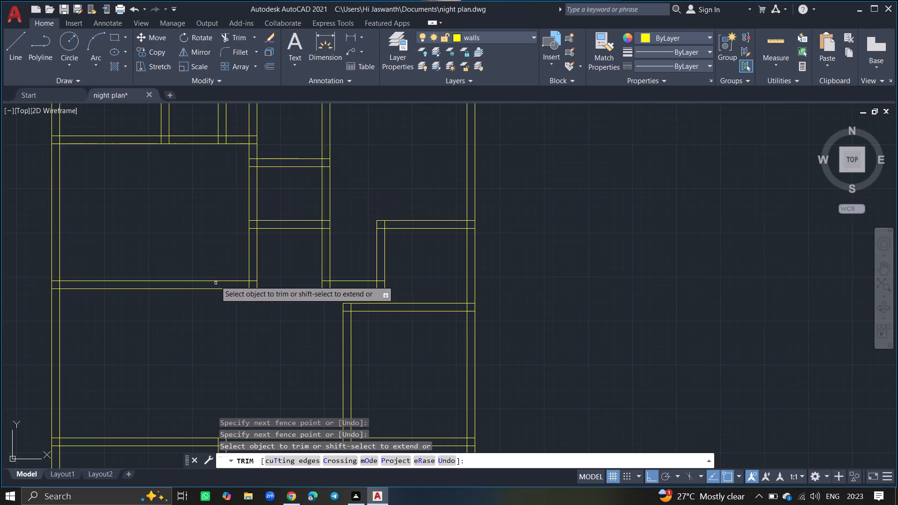
ctrl+scroll(212, 245, down, 4)
ctrl+scroll(211, 219, up, 3)
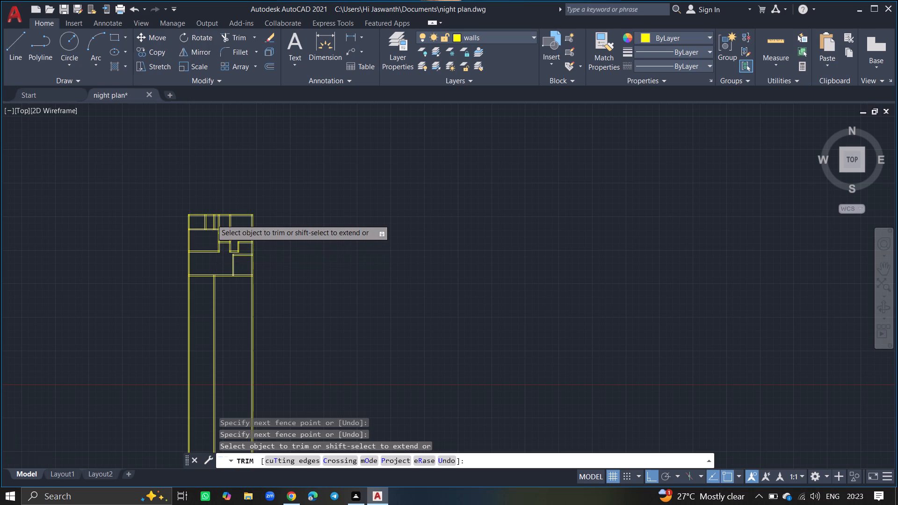
ctrl+scroll(211, 219, up, 1)
click(232, 229)
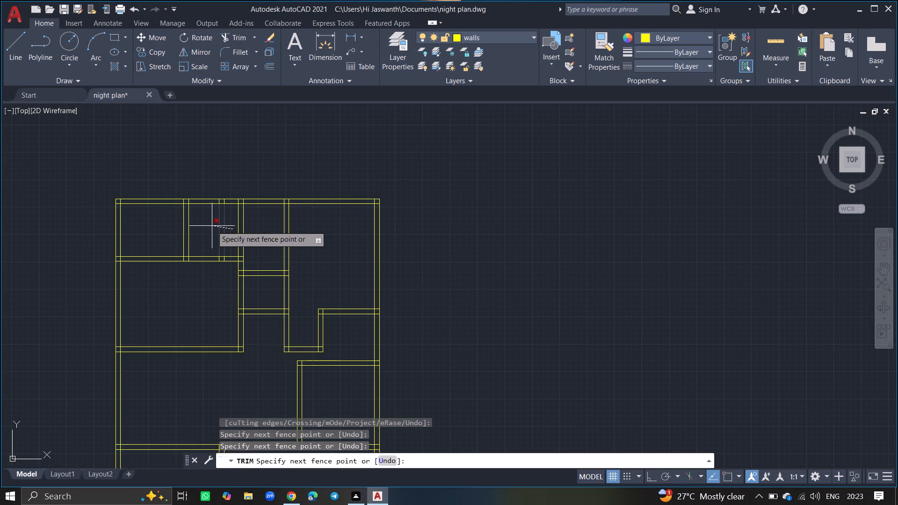
click(212, 226)
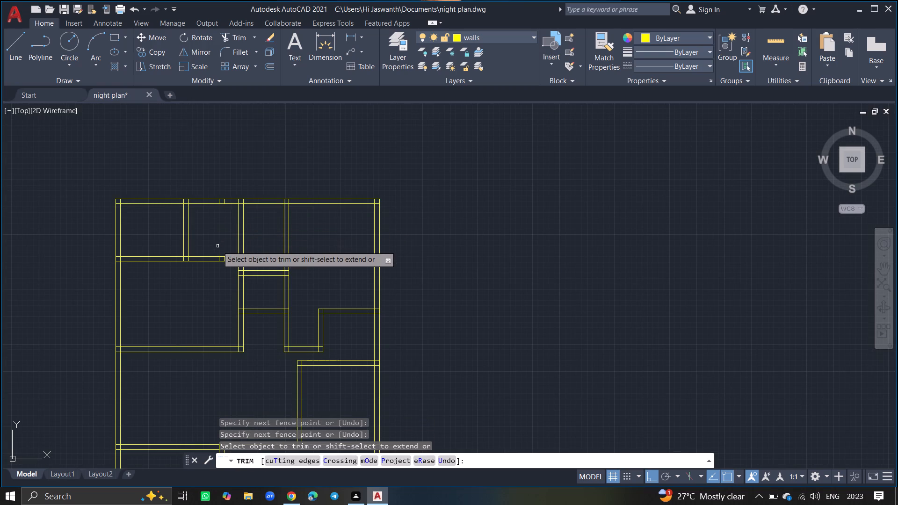
ctrl+scroll(217, 248, up, 4)
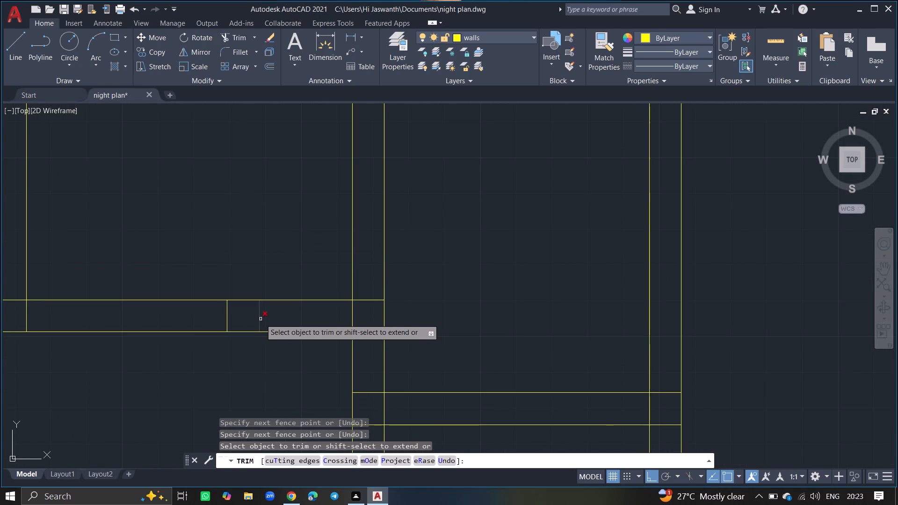
click(261, 319)
click(225, 315)
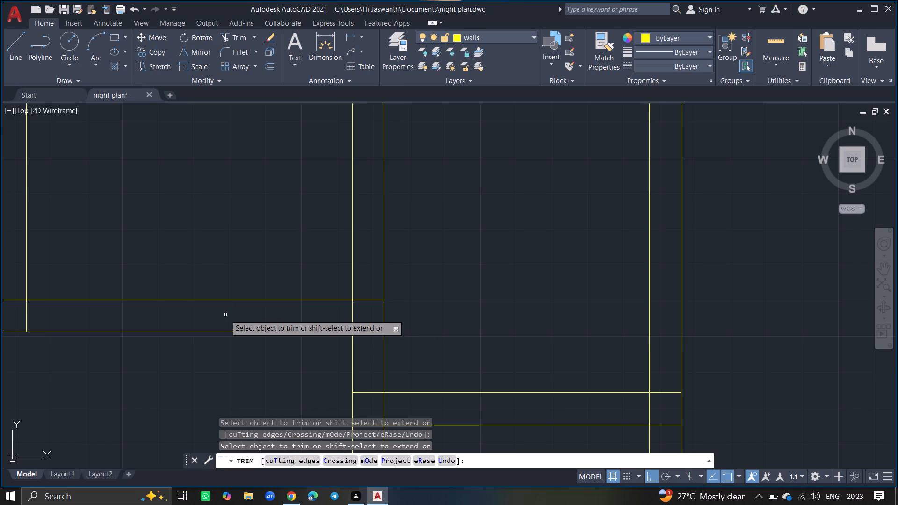
Trim the last two short partition line pieces out of the building's top wall.
ctrl+scroll(225, 315, down, 3)
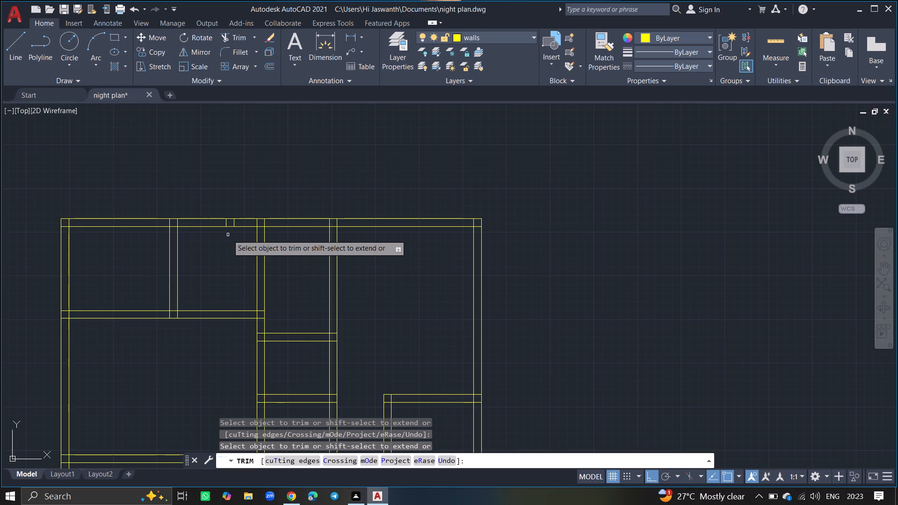
ctrl+scroll(228, 224, up, 4)
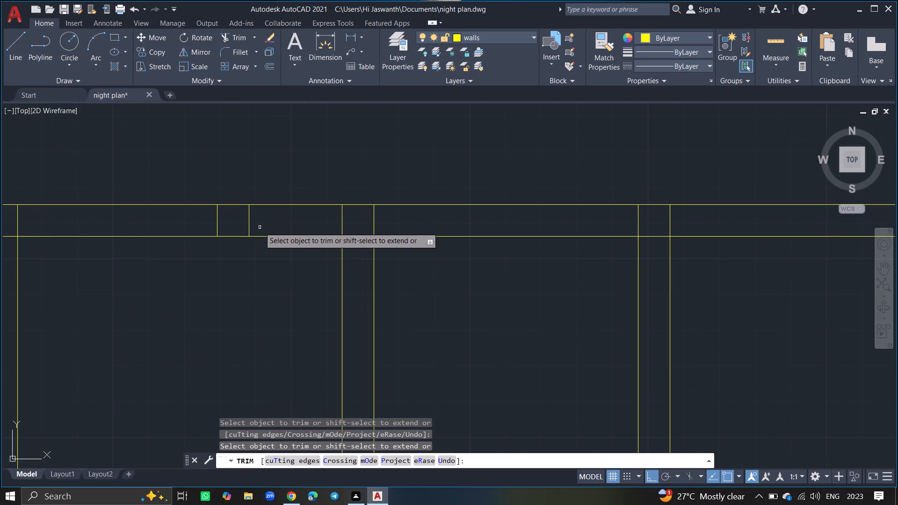
click(262, 227)
click(195, 220)
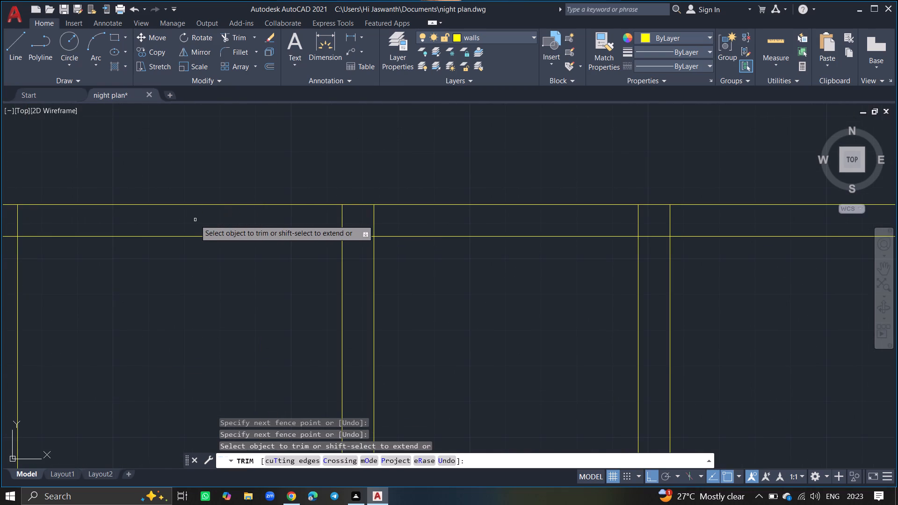
ctrl+scroll(195, 220, down, 6)
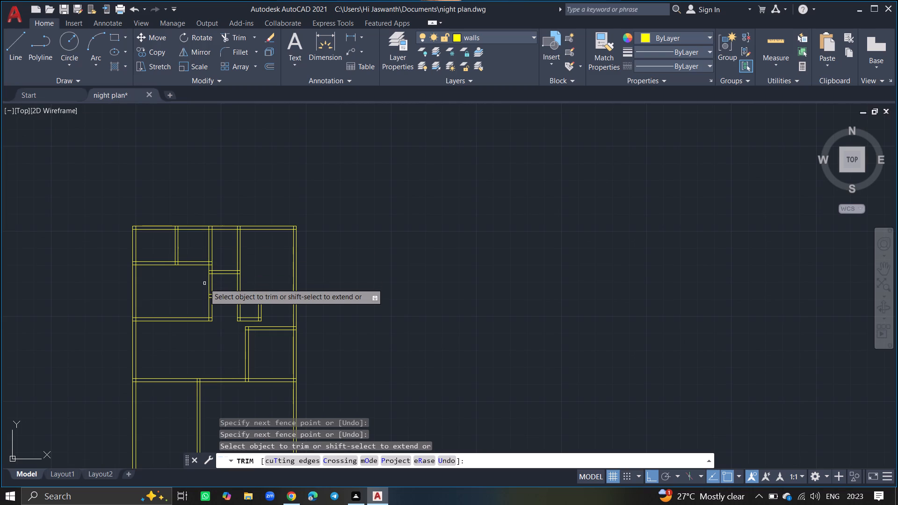
Offset the lower line of the long horizontal wall 10'4" downward, across the partition below it.
ctrl+scroll(186, 287, down, 2)
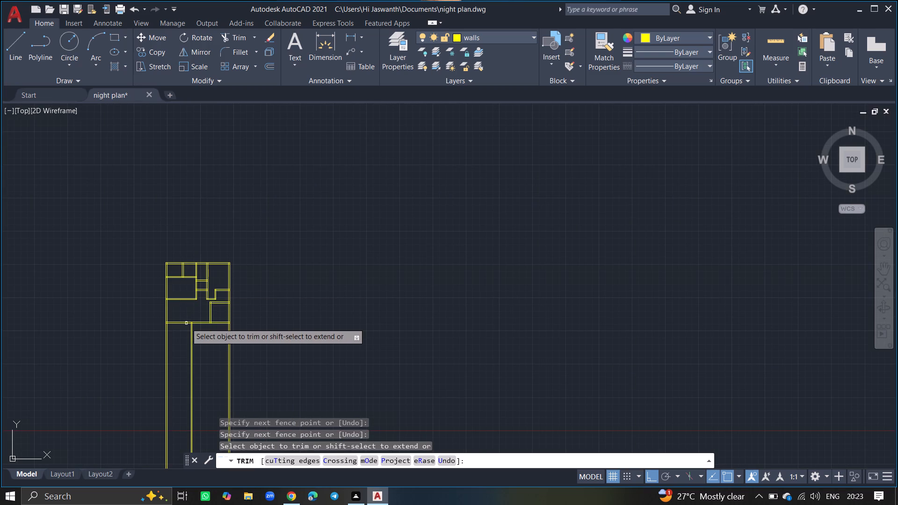
ctrl+scroll(184, 329, up, 2)
key(Return)
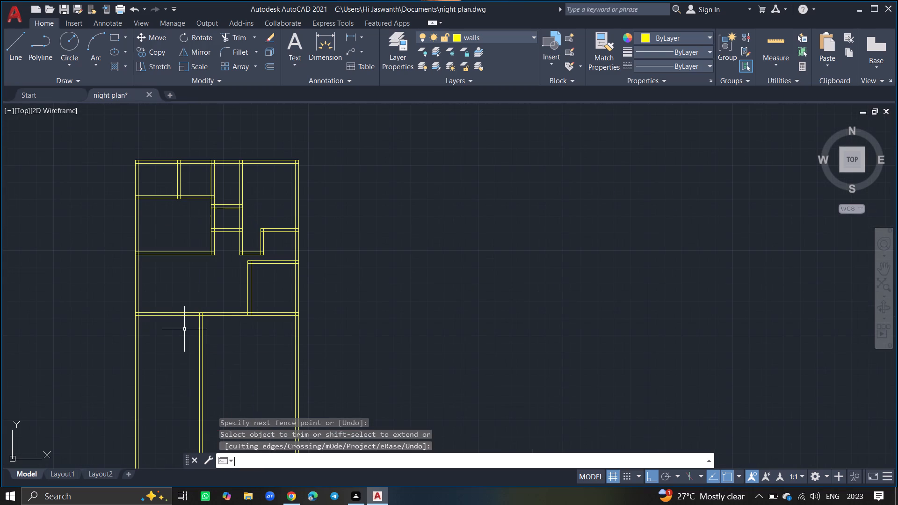
text(offset)
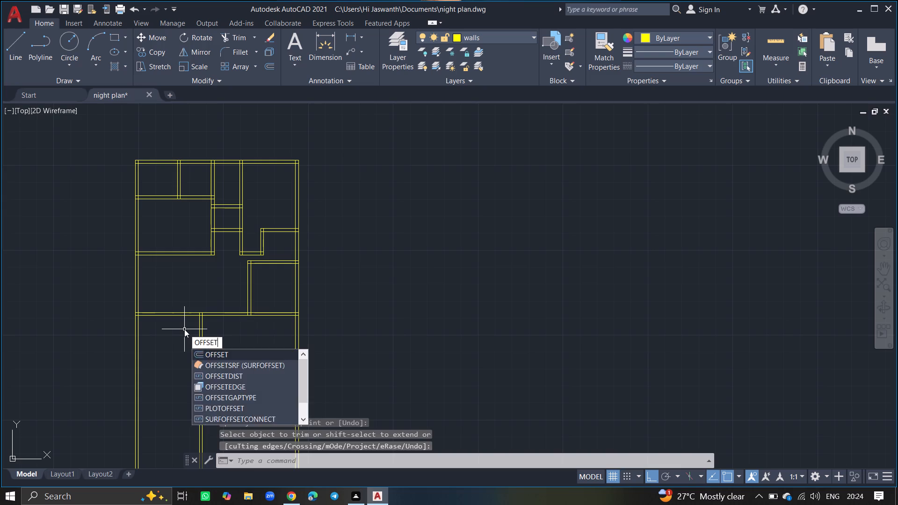
key(Return)
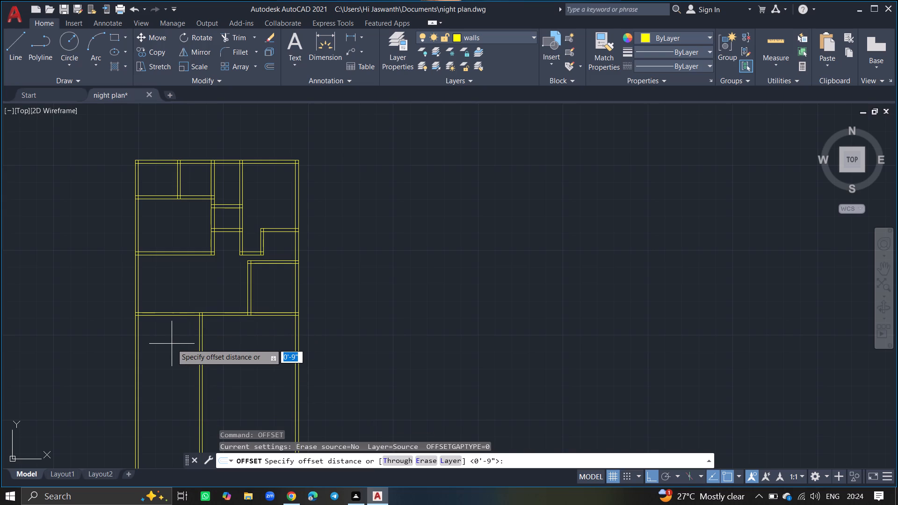
text(10)
key(apostrophe)
text(4")
key(Return)
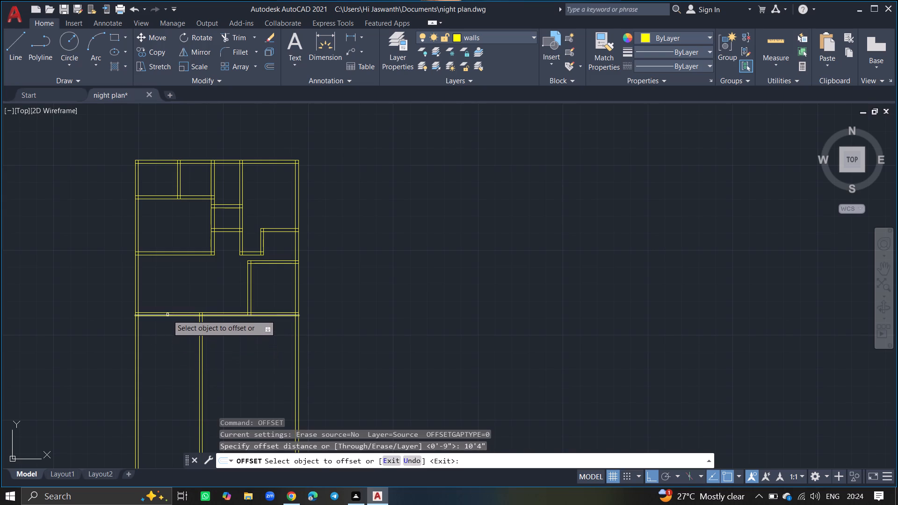
ctrl+scroll(167, 314, up, 3)
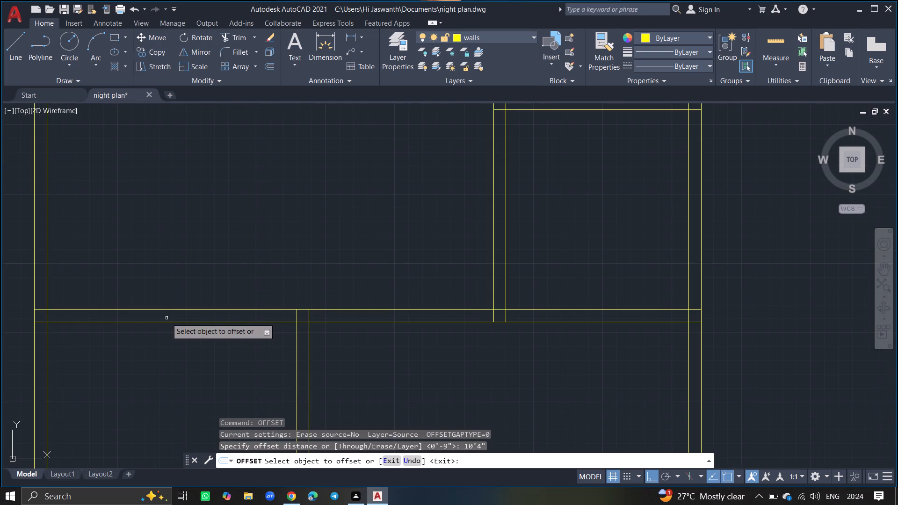
click(166, 324)
click(163, 351)
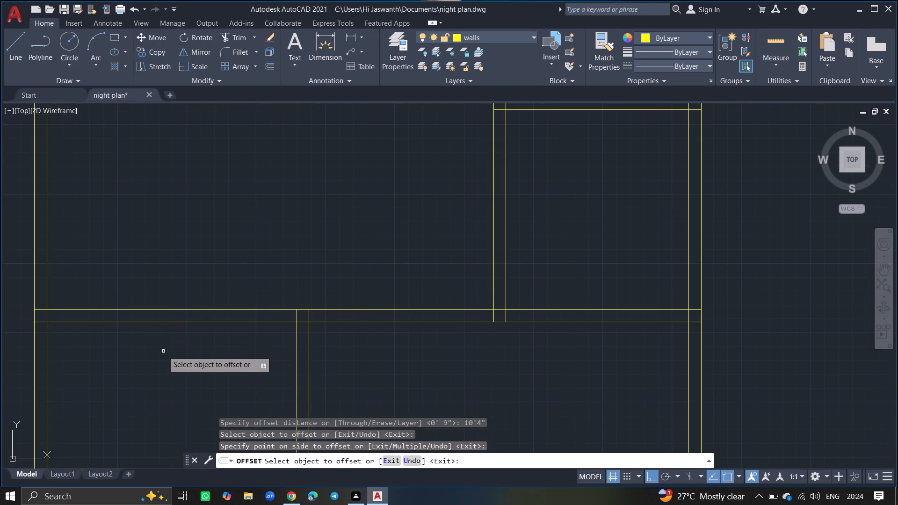
ctrl+scroll(163, 351, down, 3)
ctrl+scroll(175, 397, up, 1)
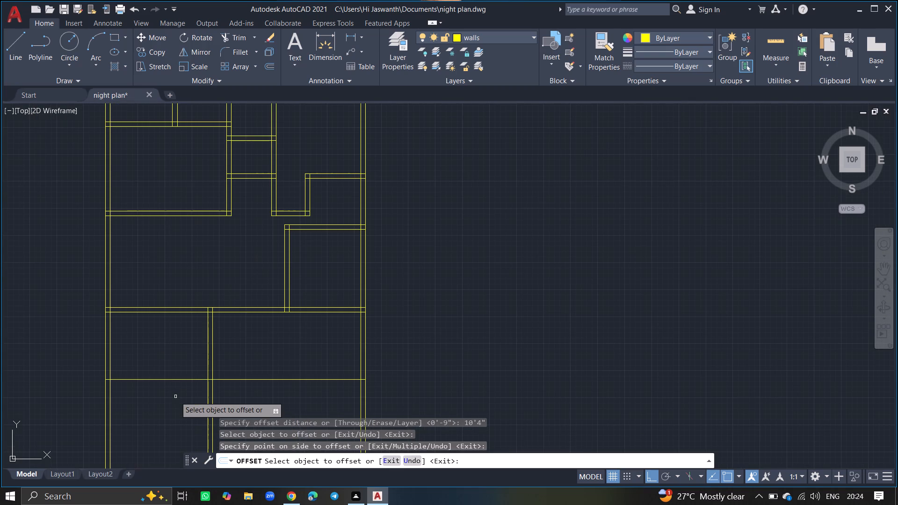
ctrl+scroll(162, 394, up, 2)
key(Return)
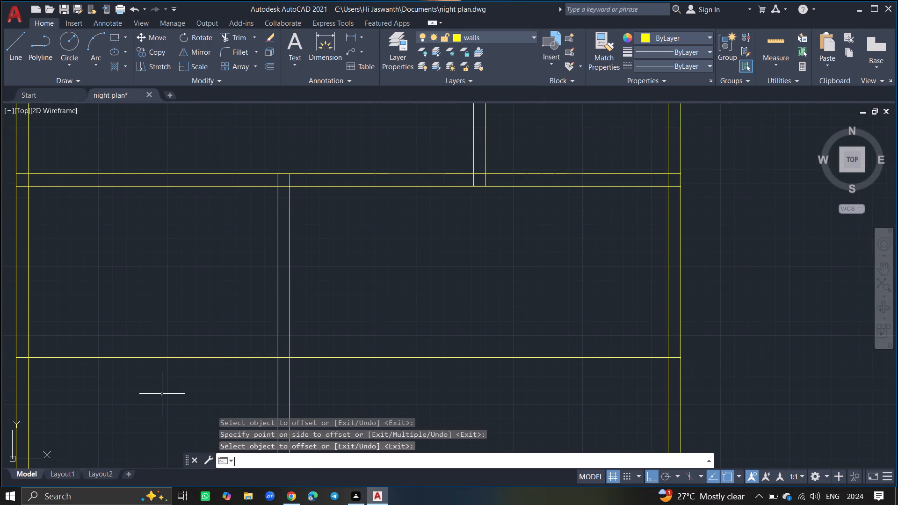
Offset the new horizontal line 9" downward to form a wall.
text(offset)
key(Return)
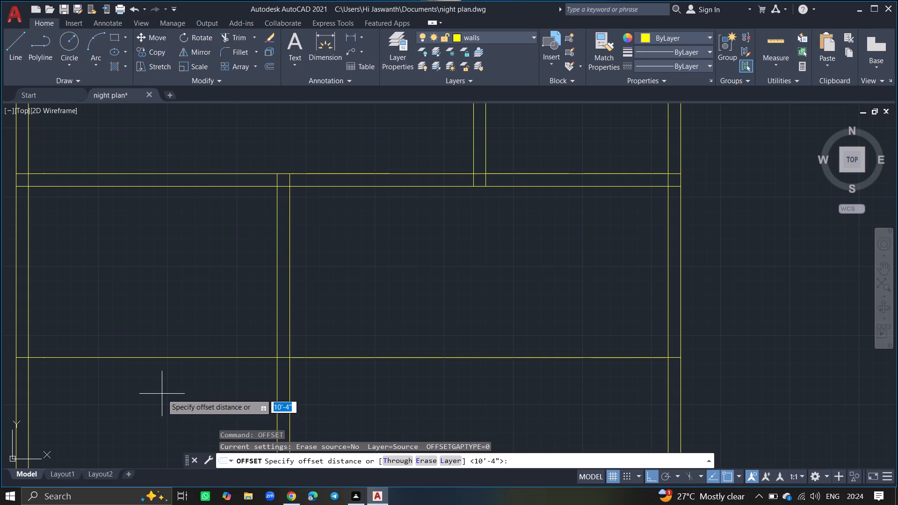
text(9")
key(Return)
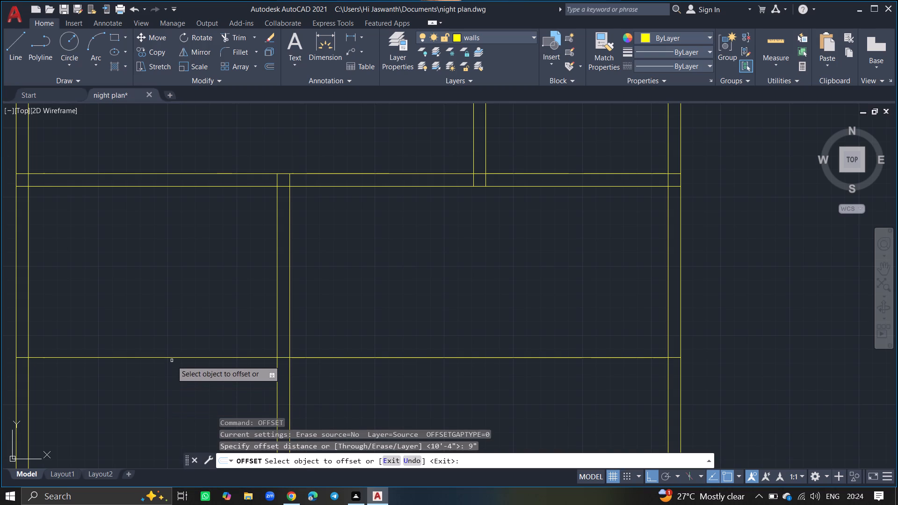
drag(173, 357, 173, 375)
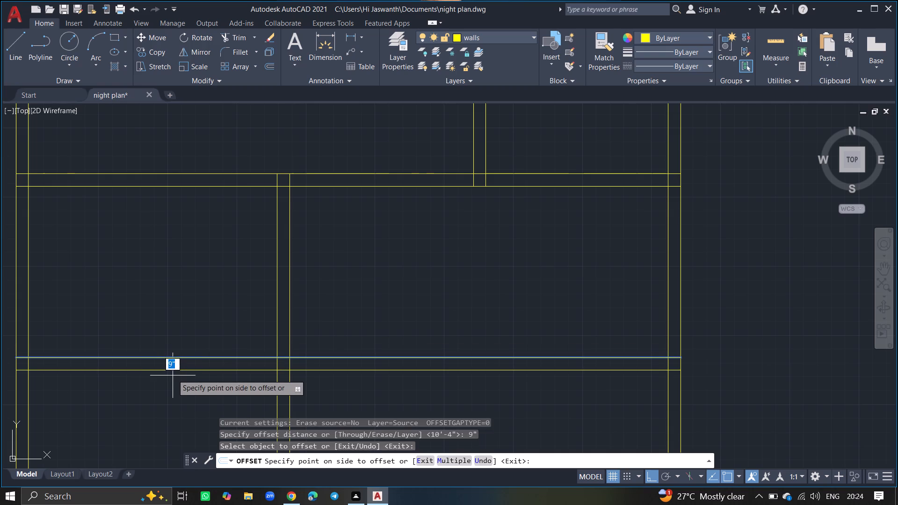
drag(173, 375, 172, 377)
click(172, 377)
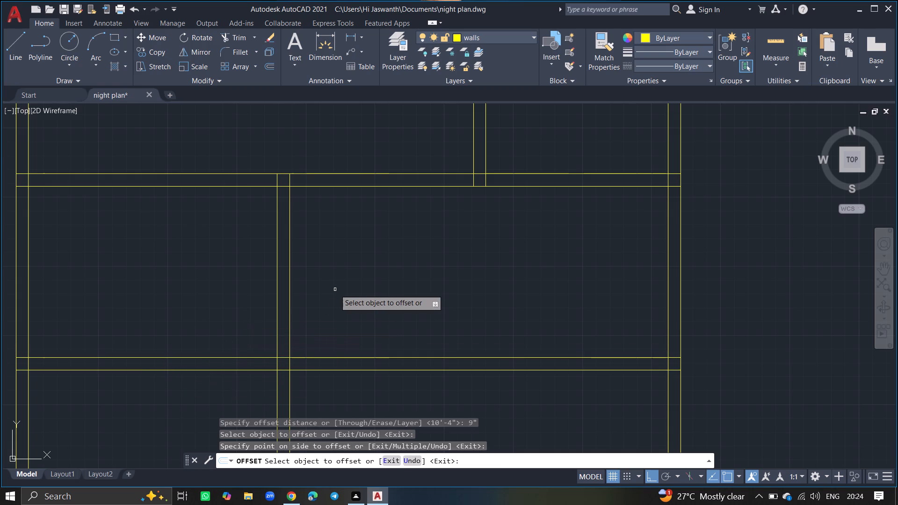
key(Return)
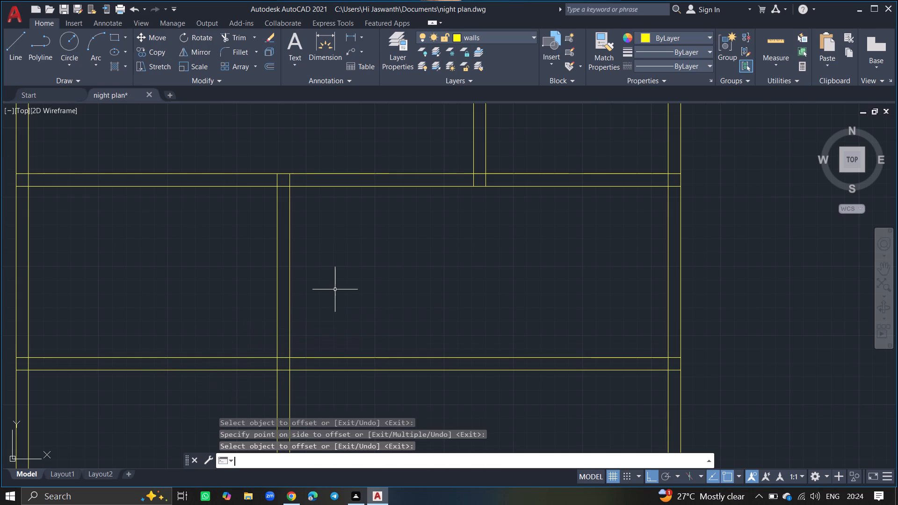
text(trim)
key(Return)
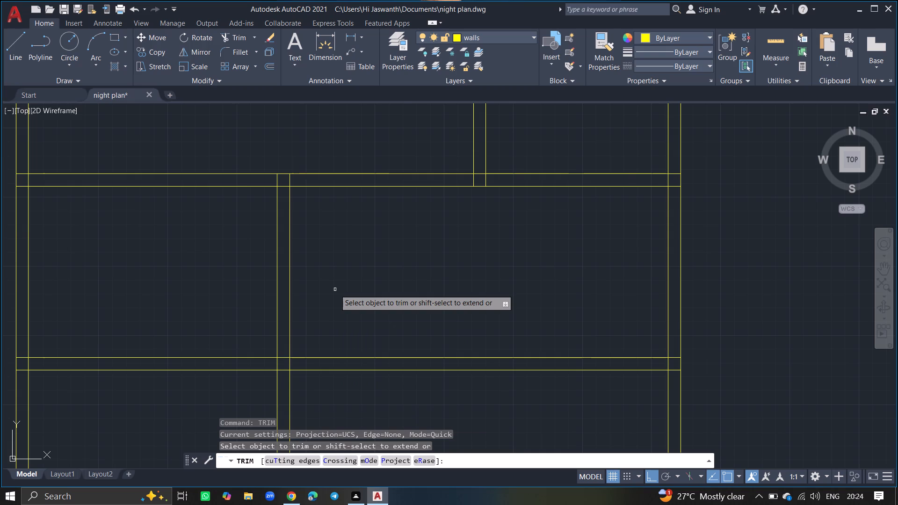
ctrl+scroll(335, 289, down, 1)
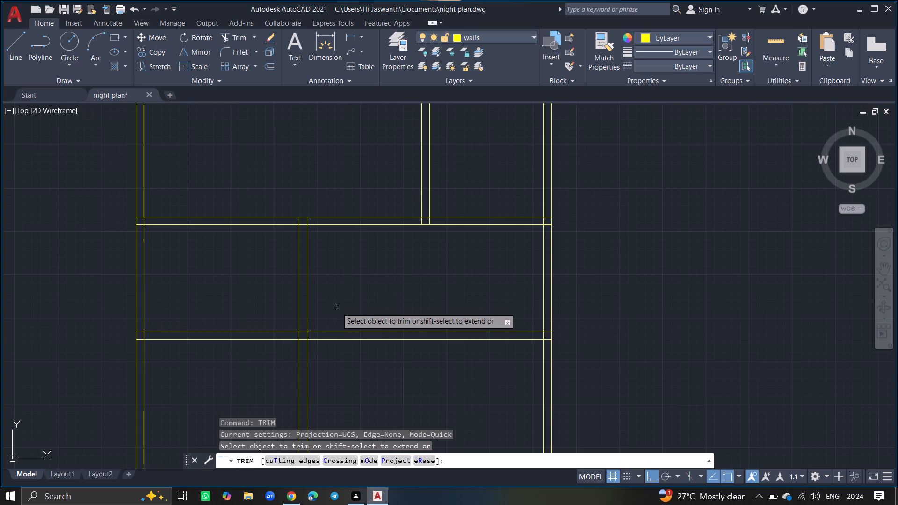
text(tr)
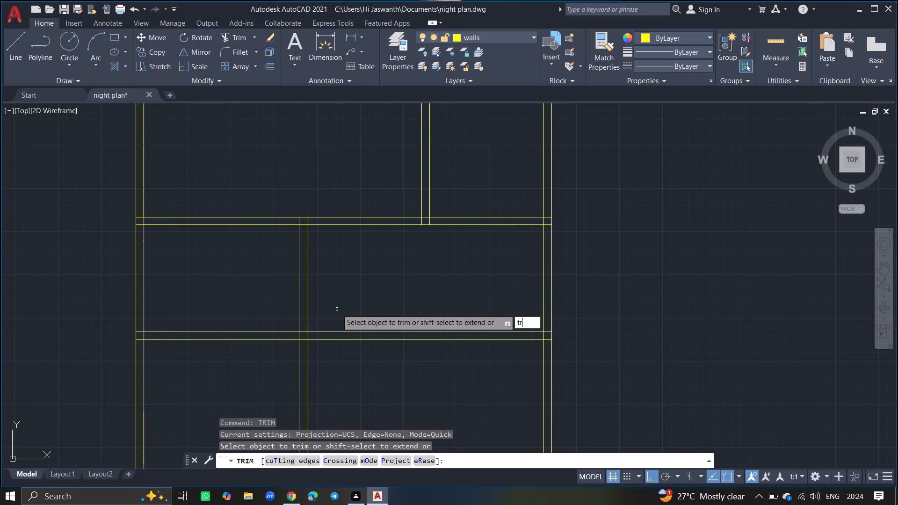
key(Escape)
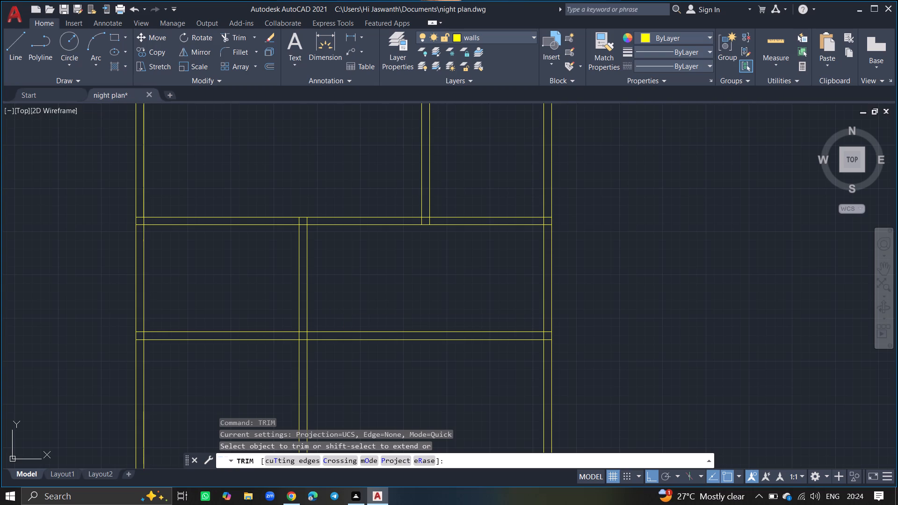
Trim both new wall lines out of the open space between the vertical partition and the building's right wall.
text(trim)
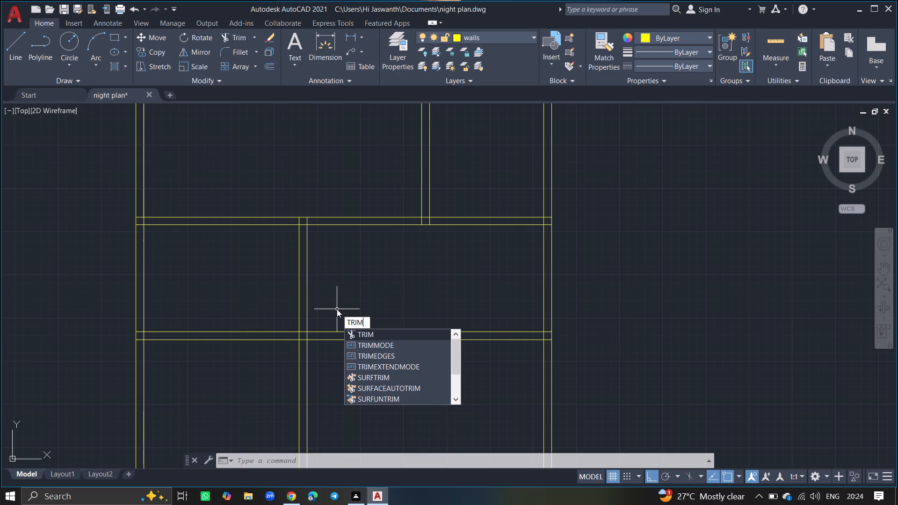
click(354, 334)
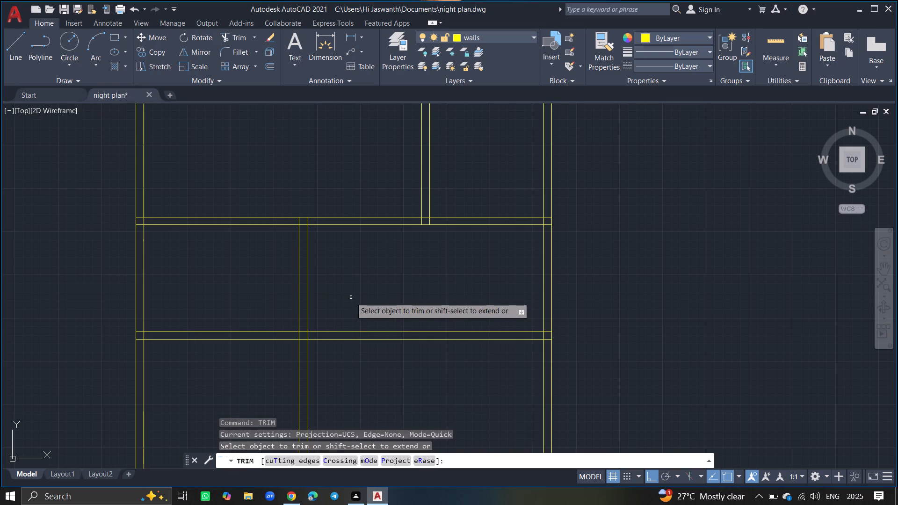
click(351, 297)
click(356, 367)
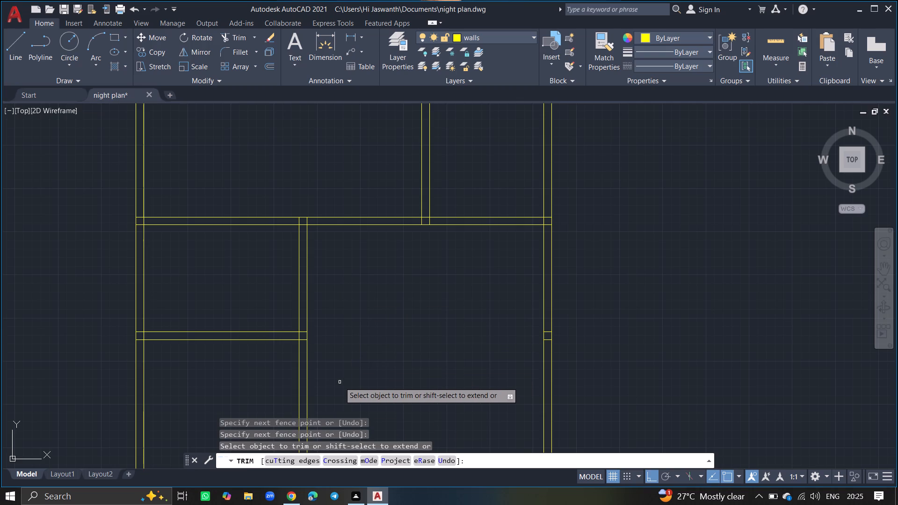
key(Return)
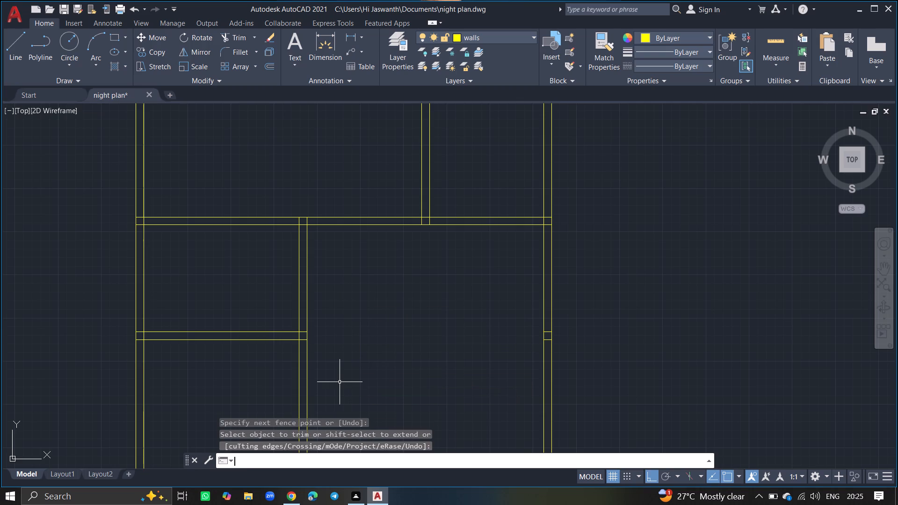
Offset the lower line of the left room's new bottom wall 10' downward.
text(offset)
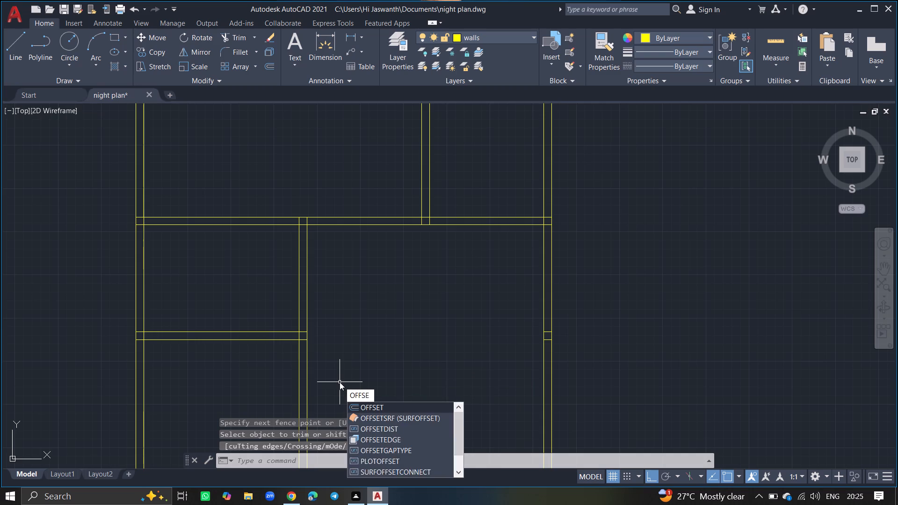
key(Return)
ctrl+scroll(340, 382, down, 4)
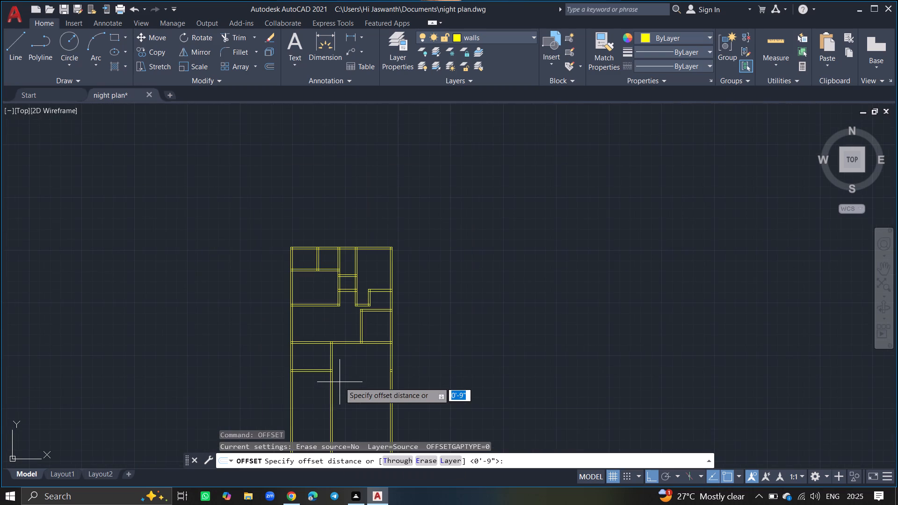
ctrl+scroll(316, 399, up, 3)
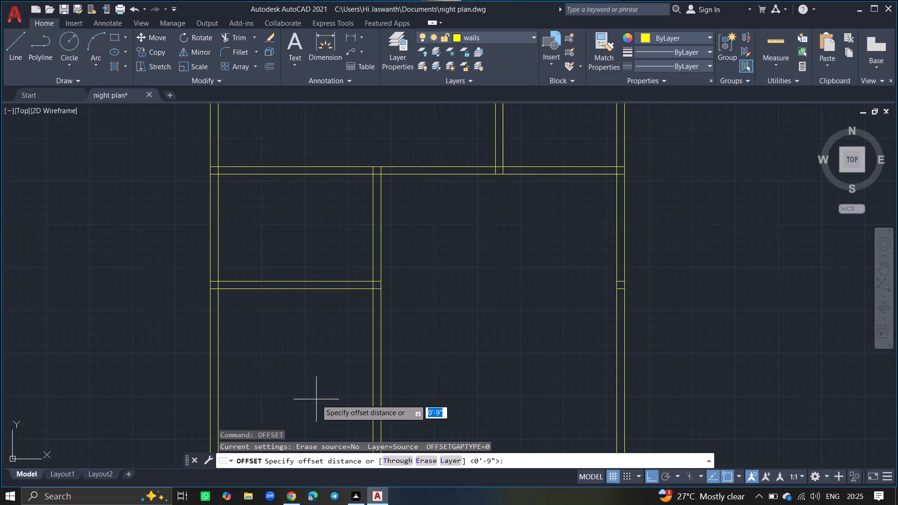
text(10')
key(Return)
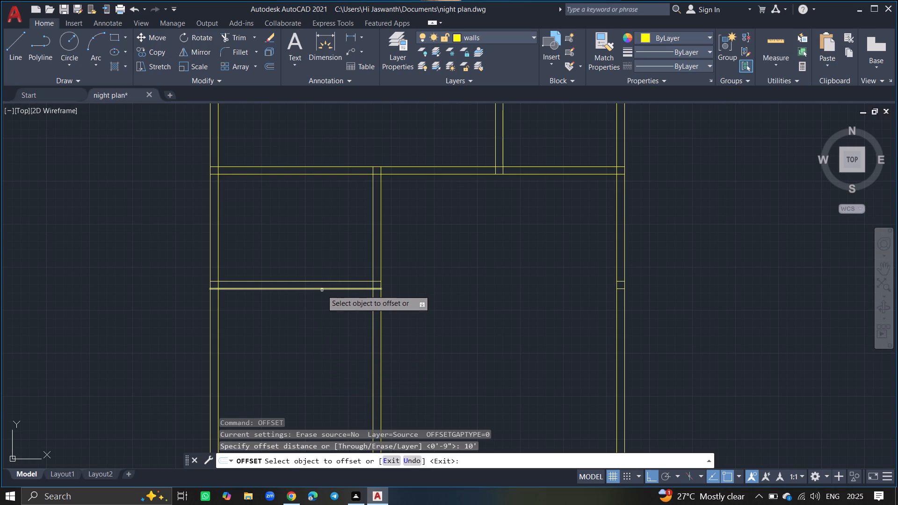
drag(322, 290, 320, 326)
click(320, 326)
ctrl+scroll(320, 326, down, 2)
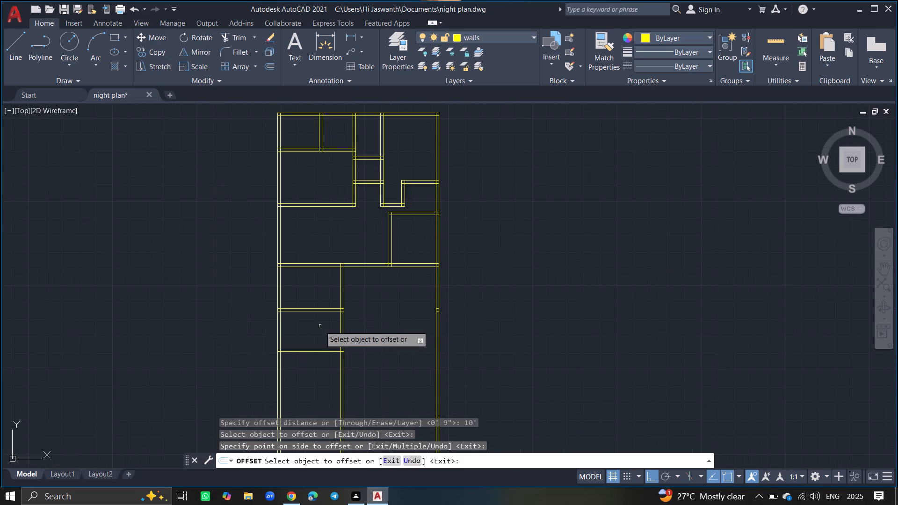
ctrl+scroll(315, 356, up, 5)
key(Return)
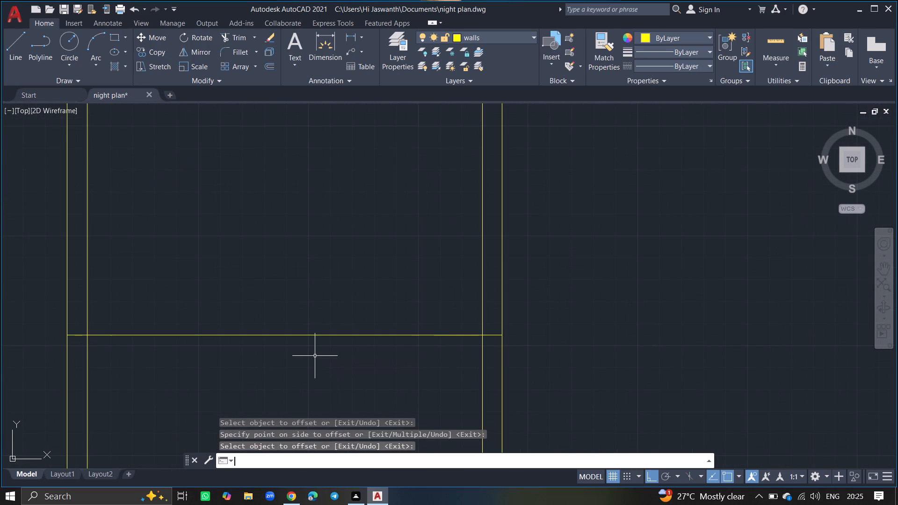
Offset the new horizontal line 9" downward to form the bottom wall of the second room left of the partition.
text(offset)
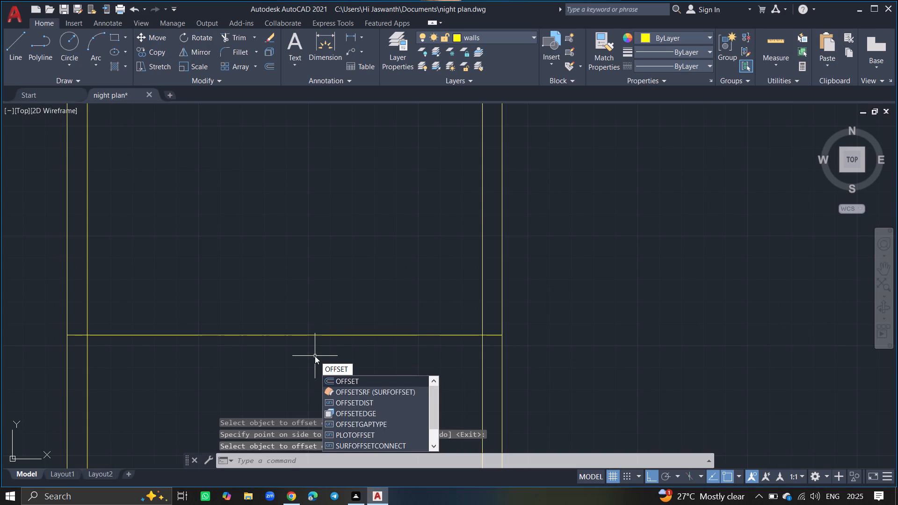
key(Return)
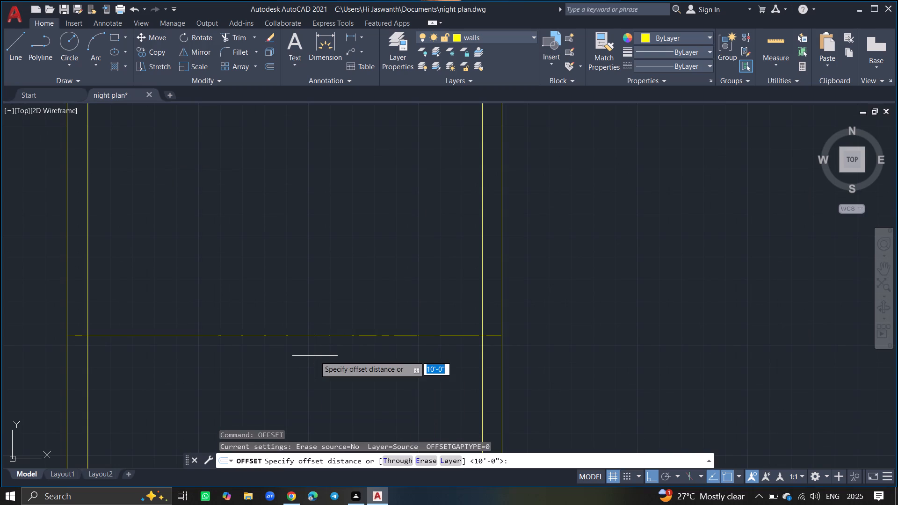
key(9)
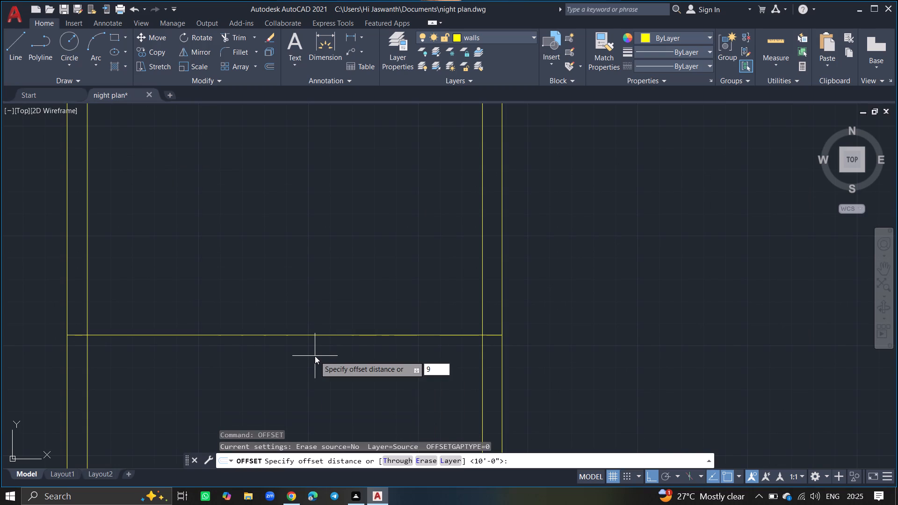
key(shift+quotedbl)
key(Return)
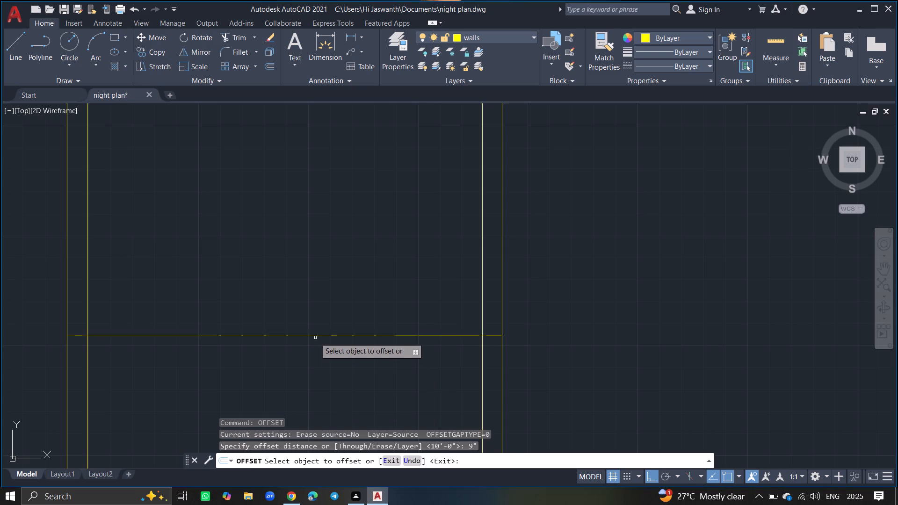
drag(315, 336, 318, 362)
click(318, 362)
ctrl+scroll(318, 362, down, 3)
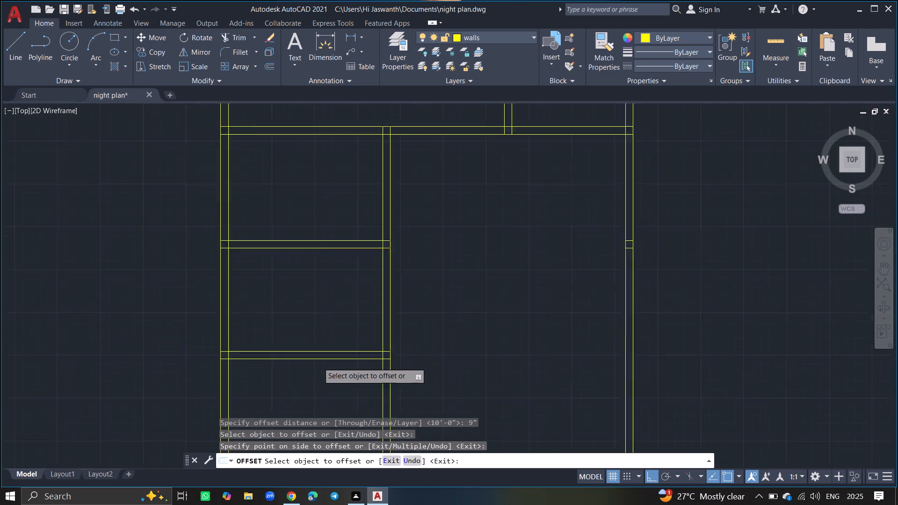
key(Return)
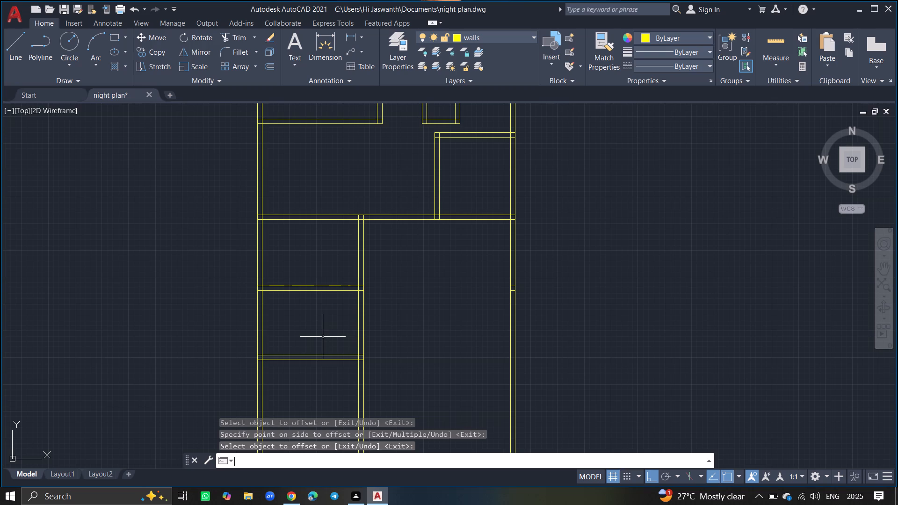
Trim both lines of the vertical partition that extend below the second left room's bottom wall.
text(trim)
key(Return)
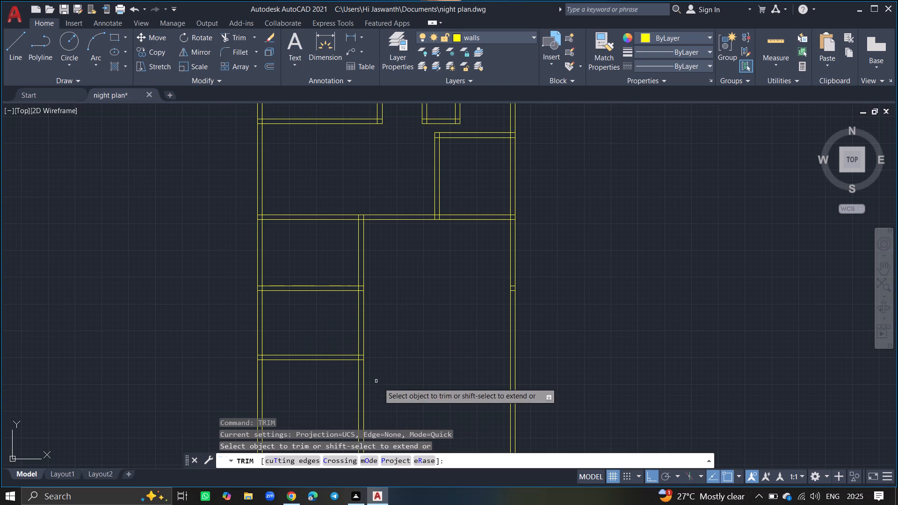
click(402, 396)
click(319, 389)
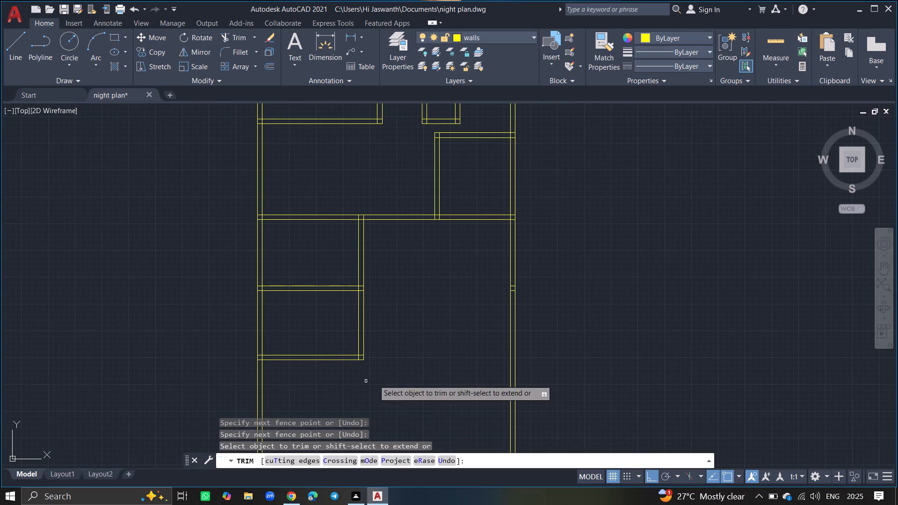
Trim the two short leftover horizontal lines inside the building's right wall.
ctrl+scroll(498, 302, up, 4)
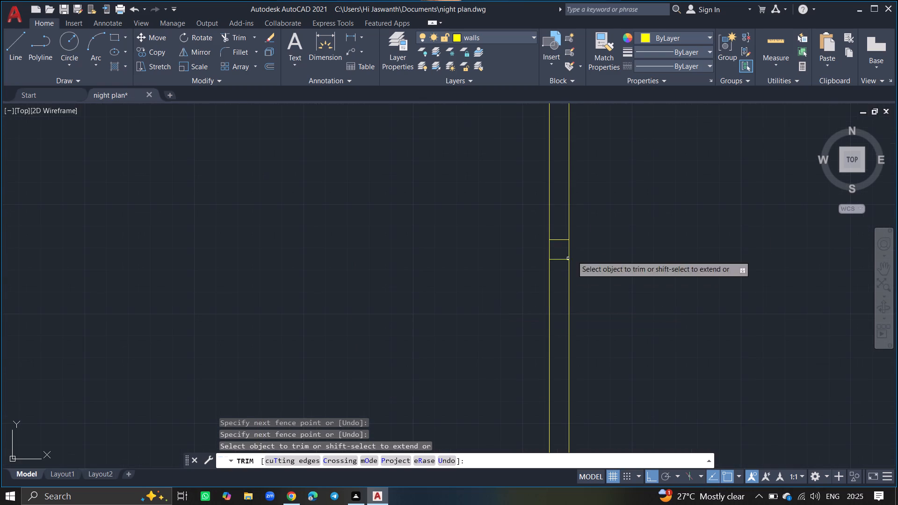
click(559, 222)
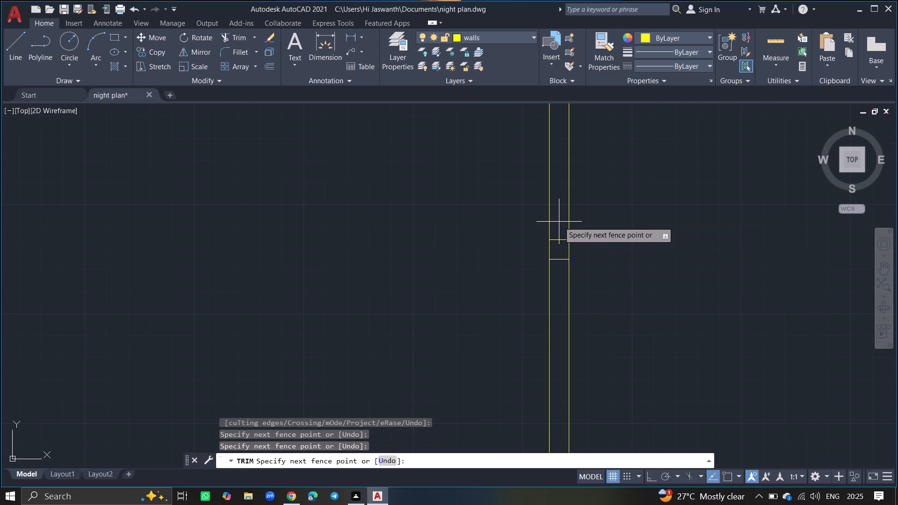
click(558, 265)
ctrl+scroll(558, 265, down, 5)
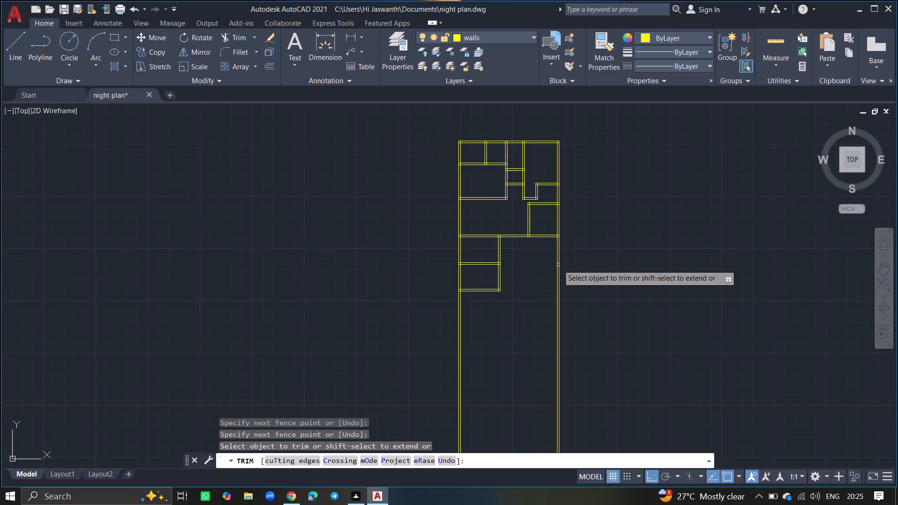
key(Return)
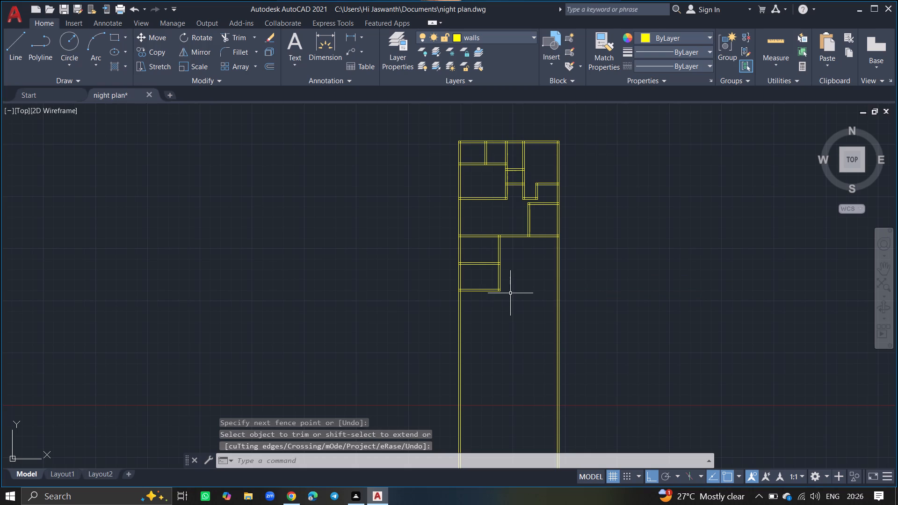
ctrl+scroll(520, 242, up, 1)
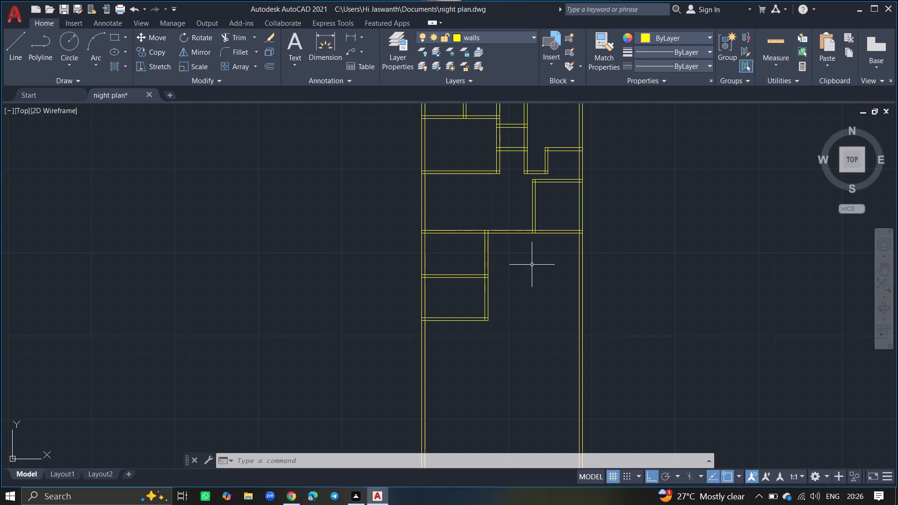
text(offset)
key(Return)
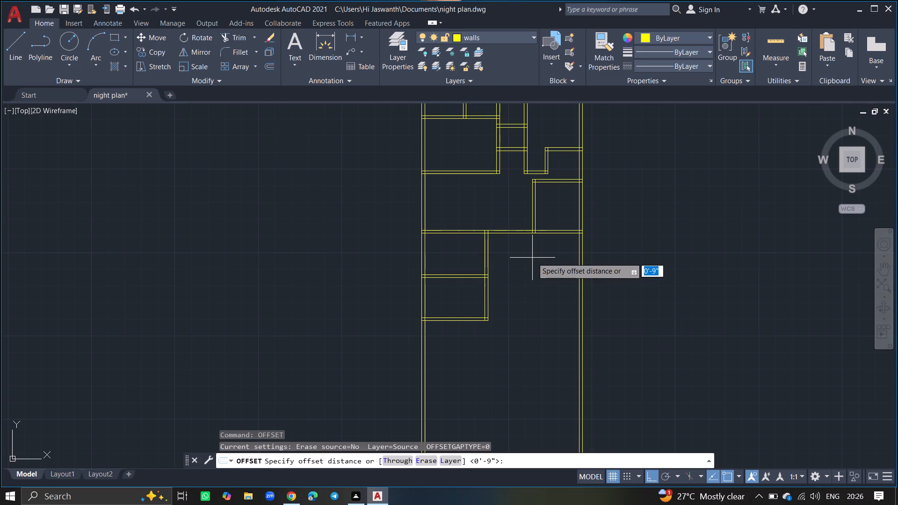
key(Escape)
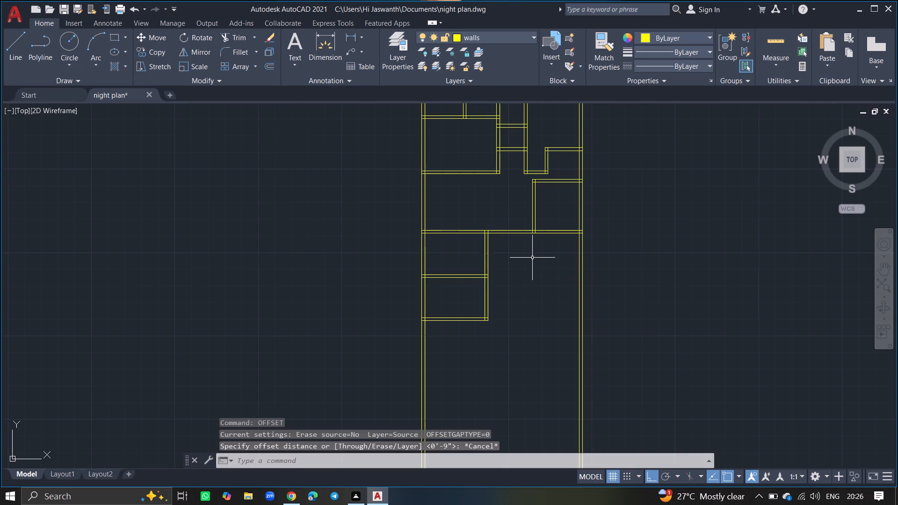
Make the staircase layer current.
click(400, 50)
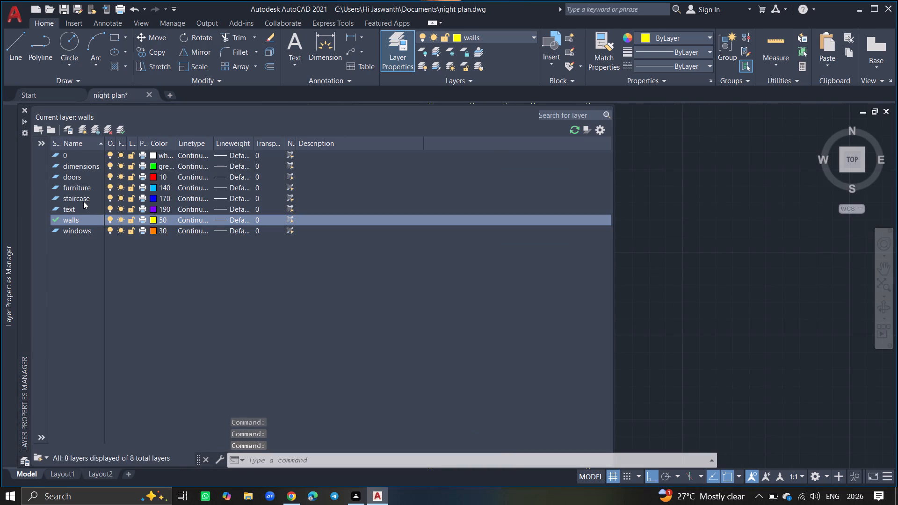
double_click(83, 200)
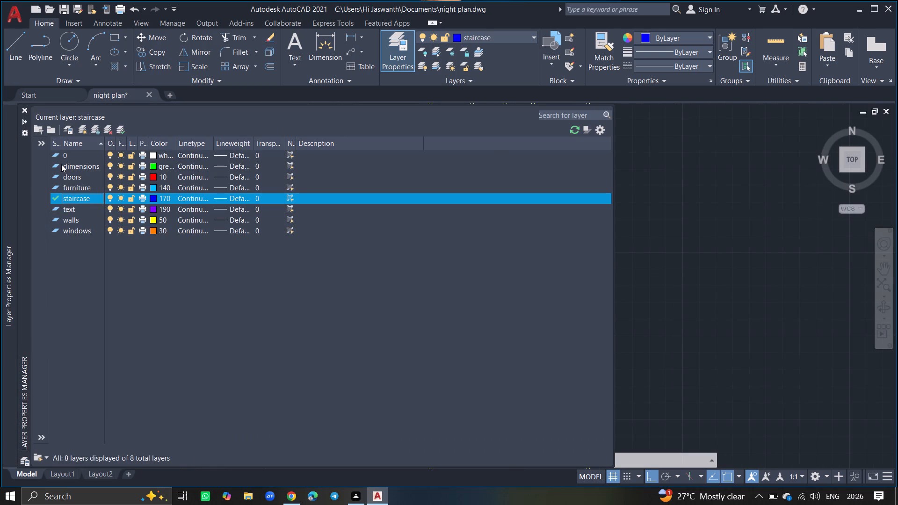
click(25, 110)
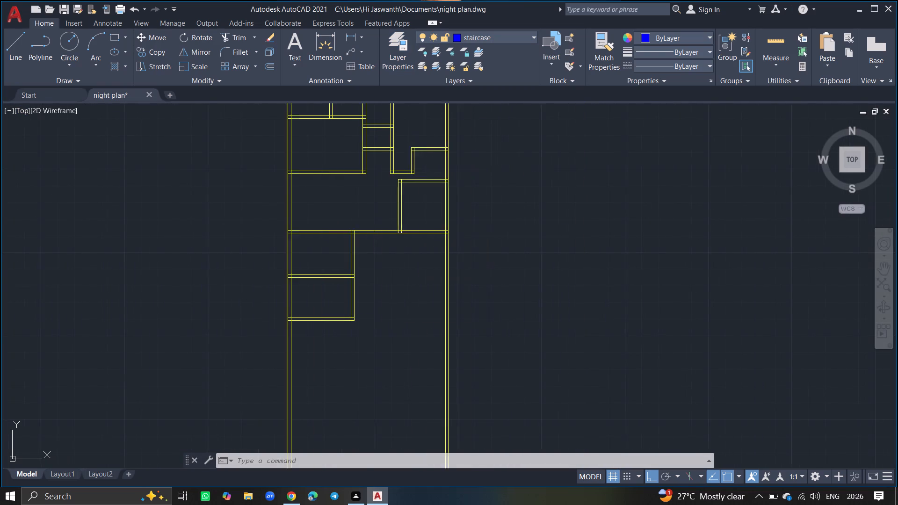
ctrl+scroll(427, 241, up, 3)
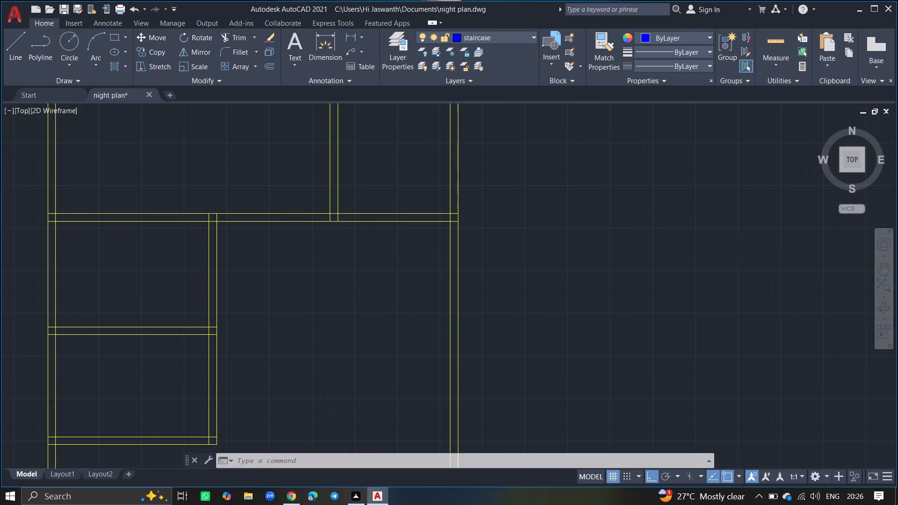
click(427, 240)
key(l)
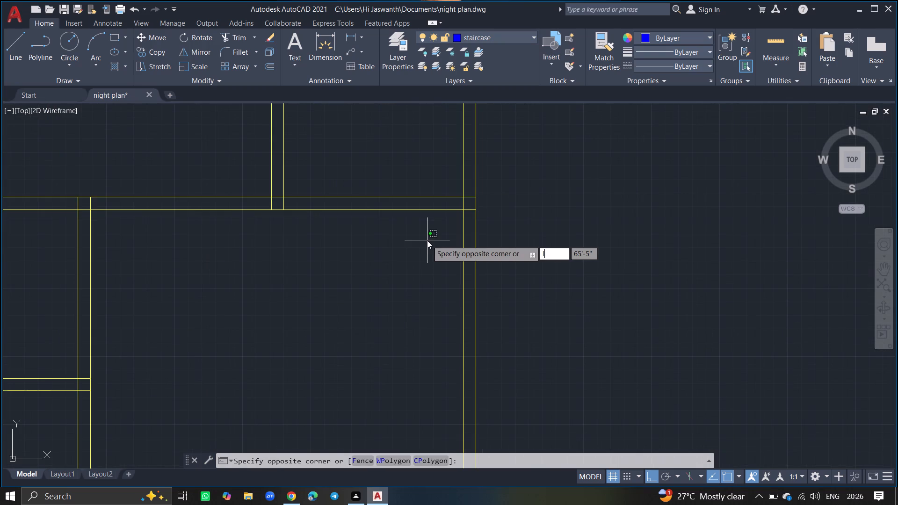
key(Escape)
Draw a 3'9" vertical stair line down from the horizontal wall's lower face, just inside the building's right wall.
key(l)
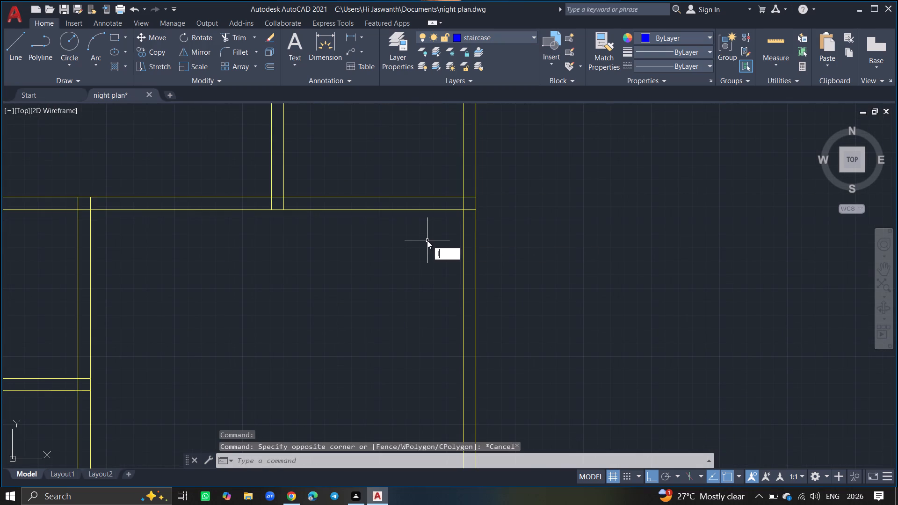
key(Return)
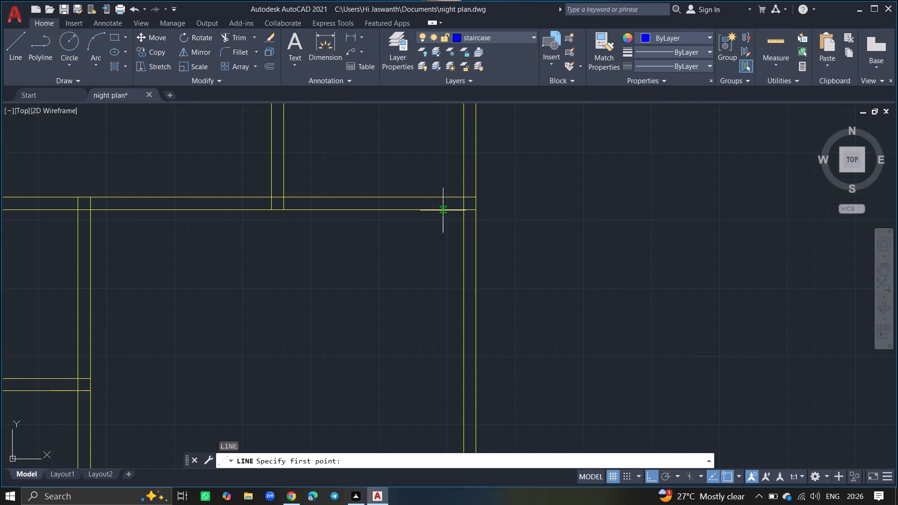
click(443, 210)
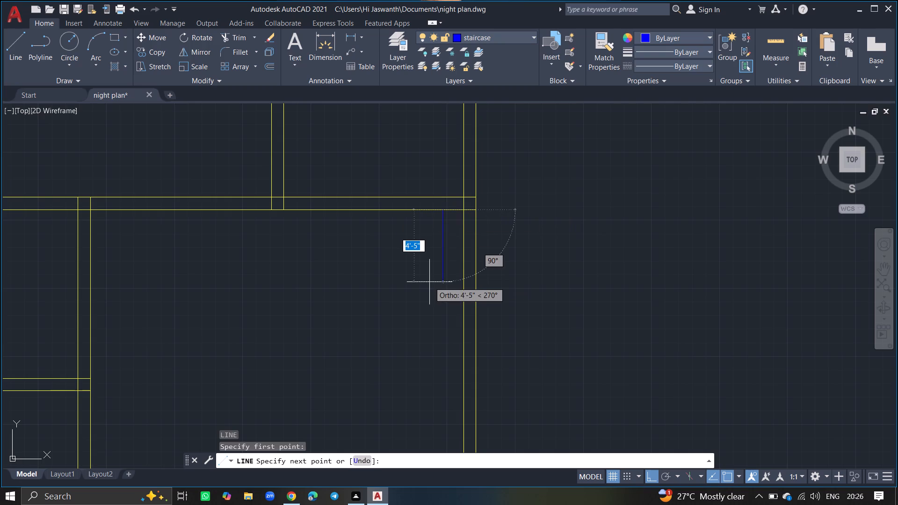
key(3)
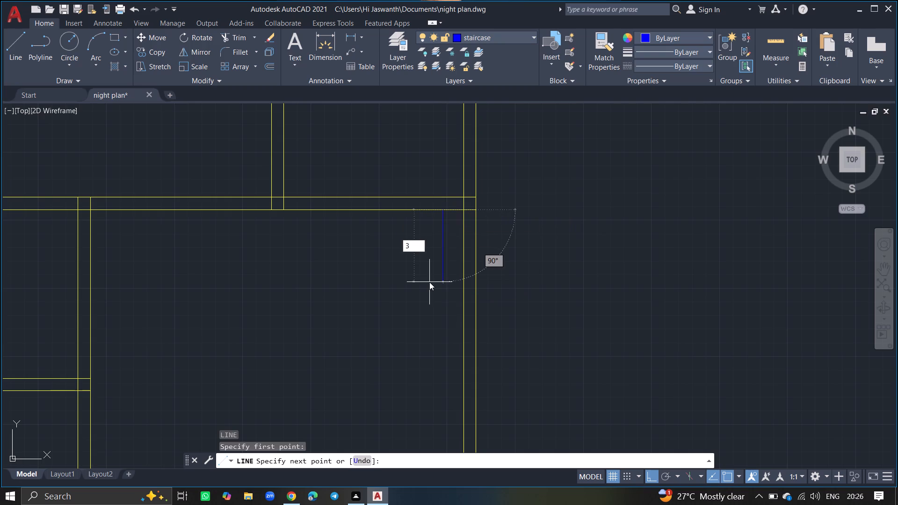
text('9)
key(shift+quotedbl)
key(Return)
key(Return)
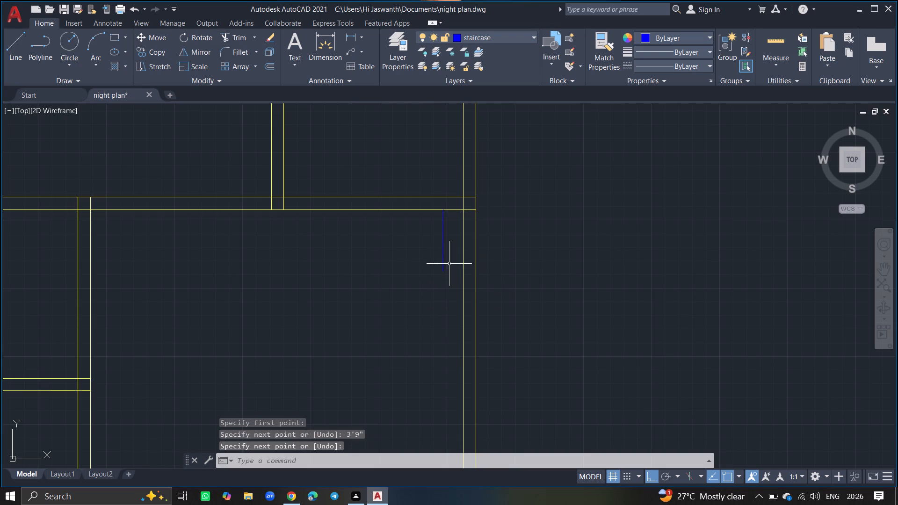
Offset the vertical stair line 1' to the left.
drag(443, 256, 404, 275)
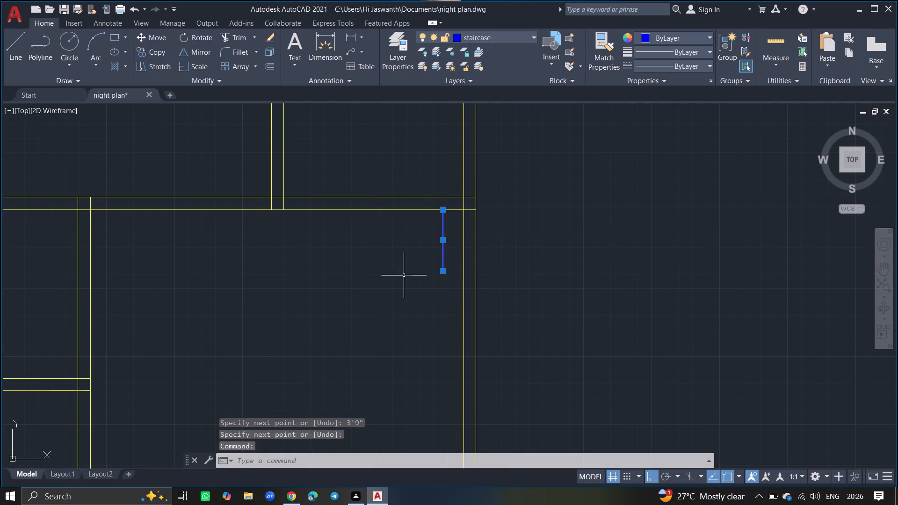
text(offset)
key(Return)
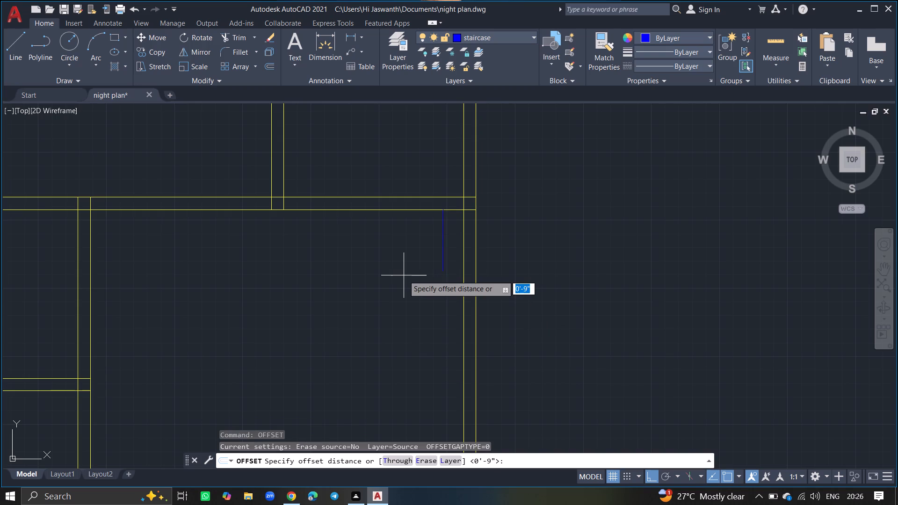
key(1)
key(apostrophe)
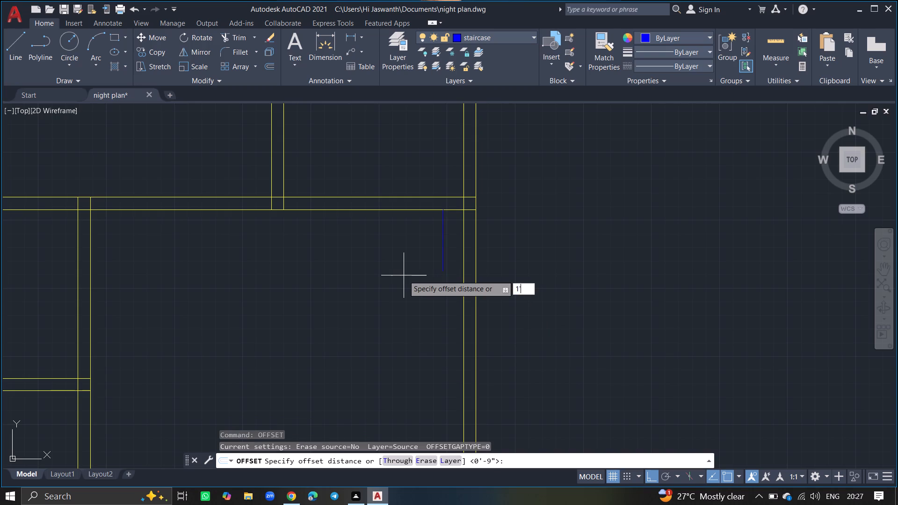
key(Return)
click(404, 275)
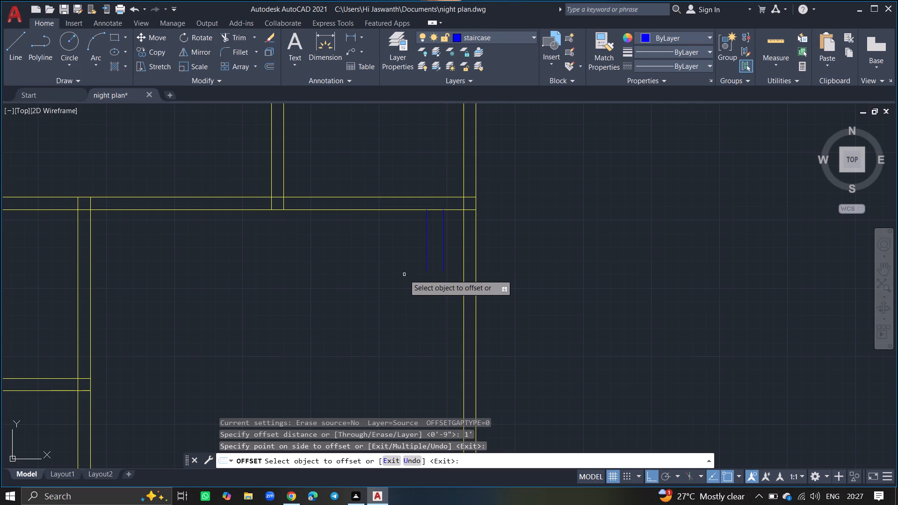
Add six more stair lines by offsetting each newest line 1' further left along the horizontal wall.
drag(426, 251, 395, 259)
click(395, 259)
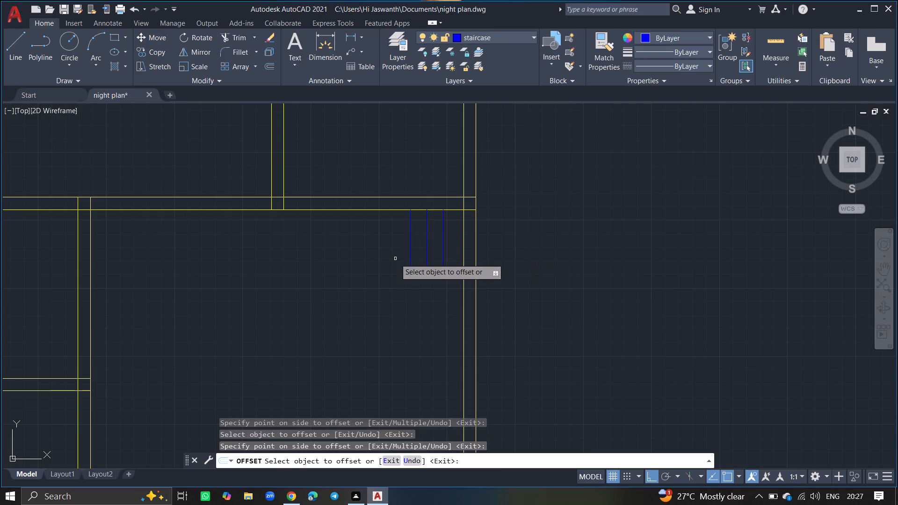
drag(412, 248, 380, 256)
click(380, 256)
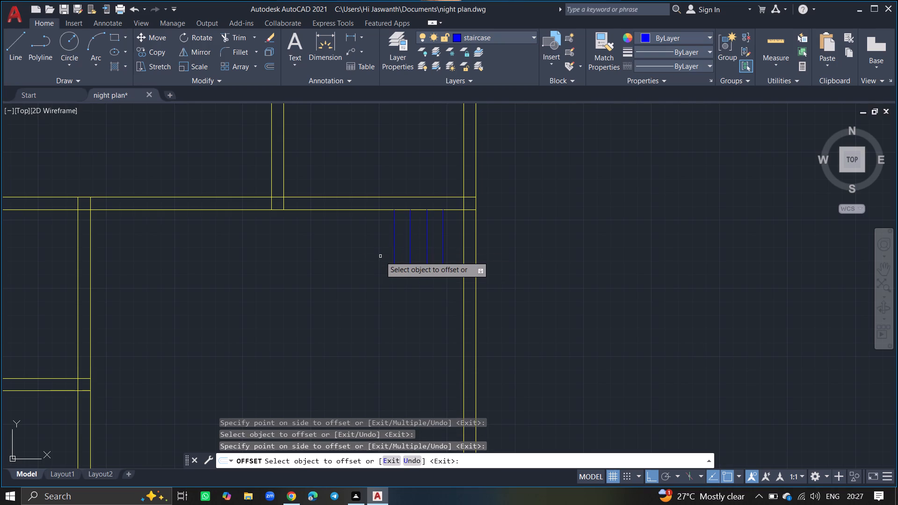
drag(393, 249, 374, 250)
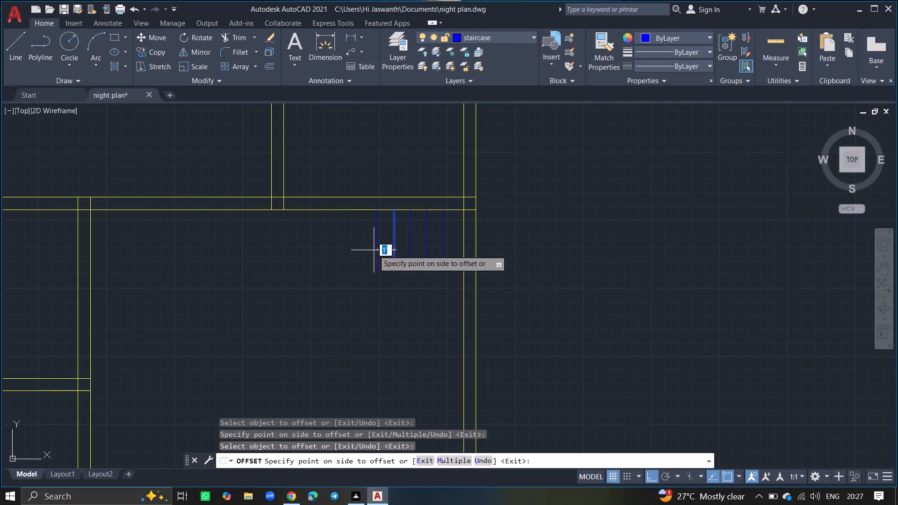
click(374, 250)
drag(377, 250, 366, 250)
click(366, 250)
drag(362, 250, 341, 249)
click(341, 249)
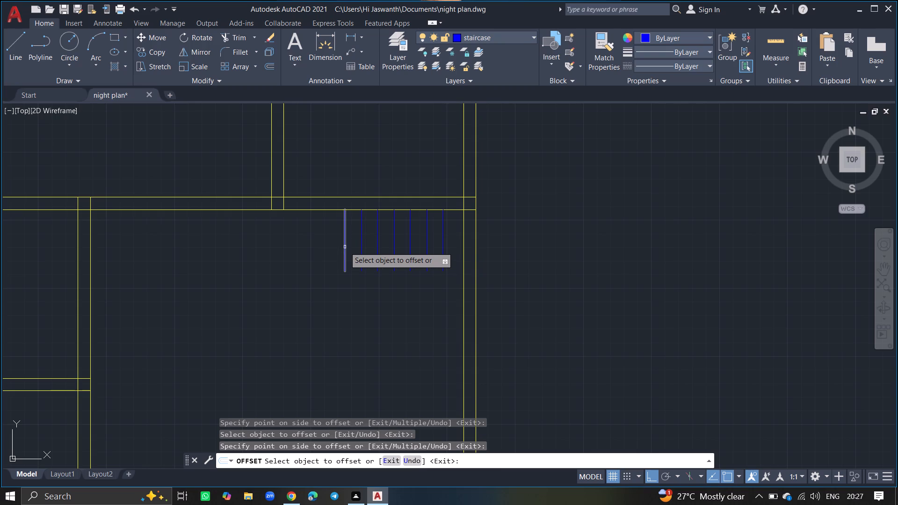
drag(345, 247, 333, 249)
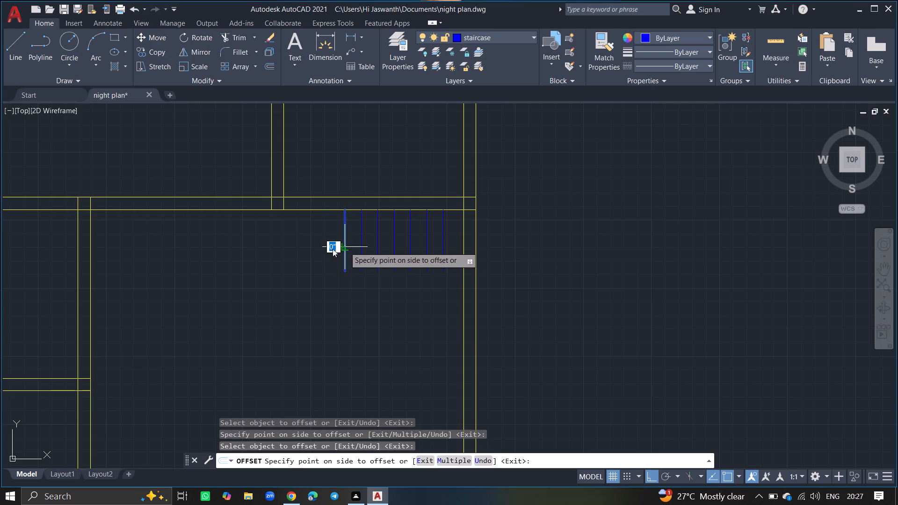
drag(333, 249, 320, 252)
click(320, 252)
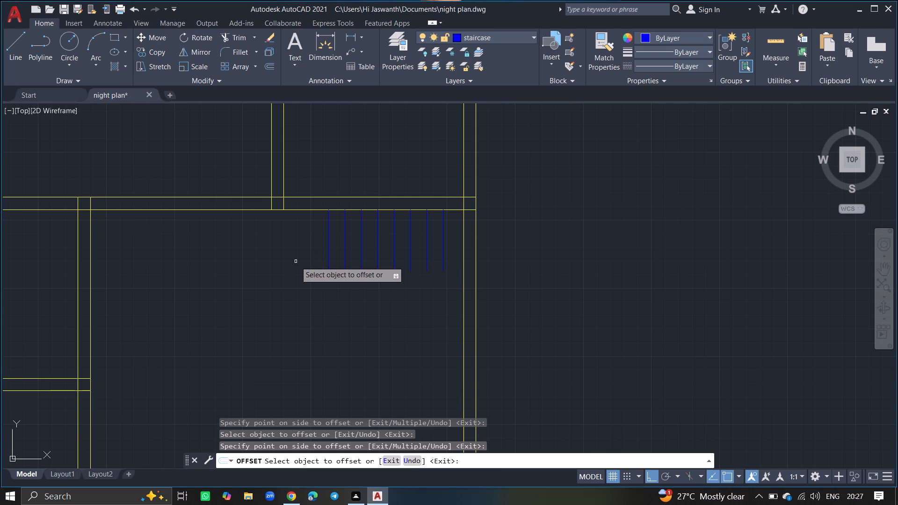
key(Return)
Draw a horizontal line leftward from the right wall's inner face, just below the row of stair lines.
key(l)
key(Return)
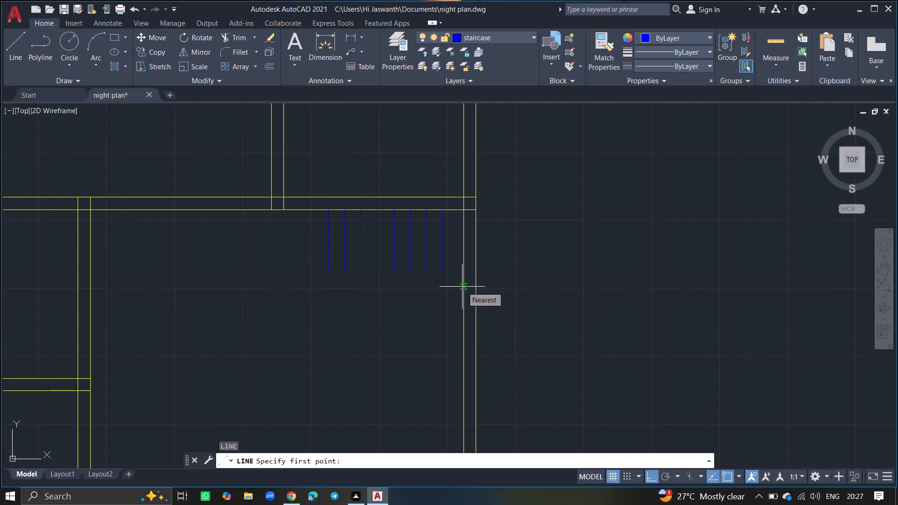
drag(463, 287, 242, 280)
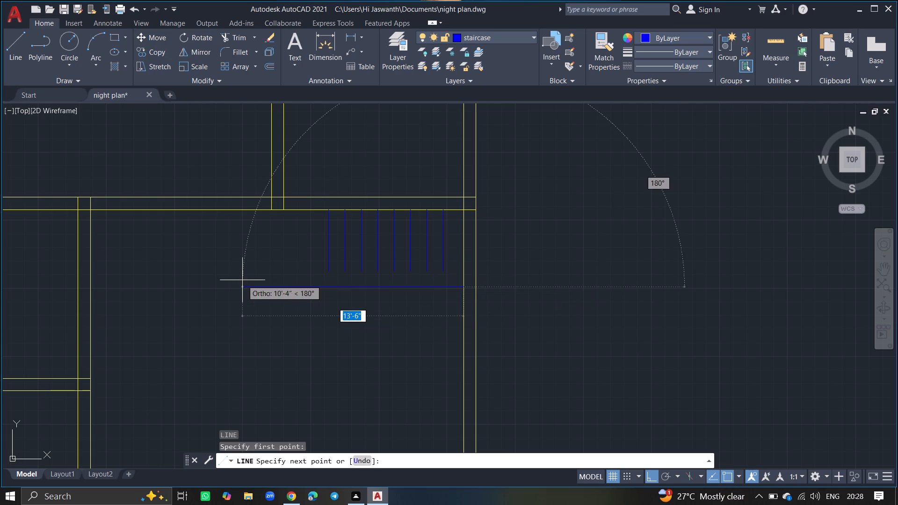
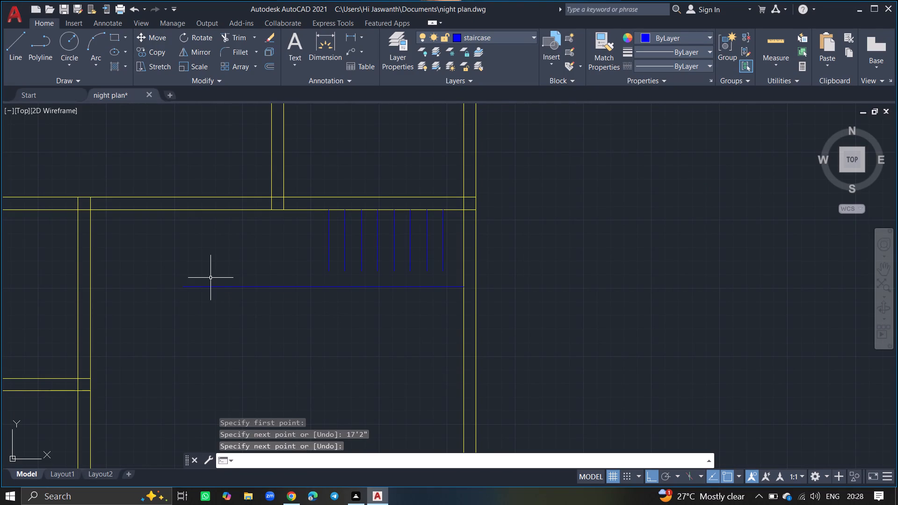
Move the eight stair lines left along the horizontal wall by two stair spacings.
click(451, 253)
click(300, 255)
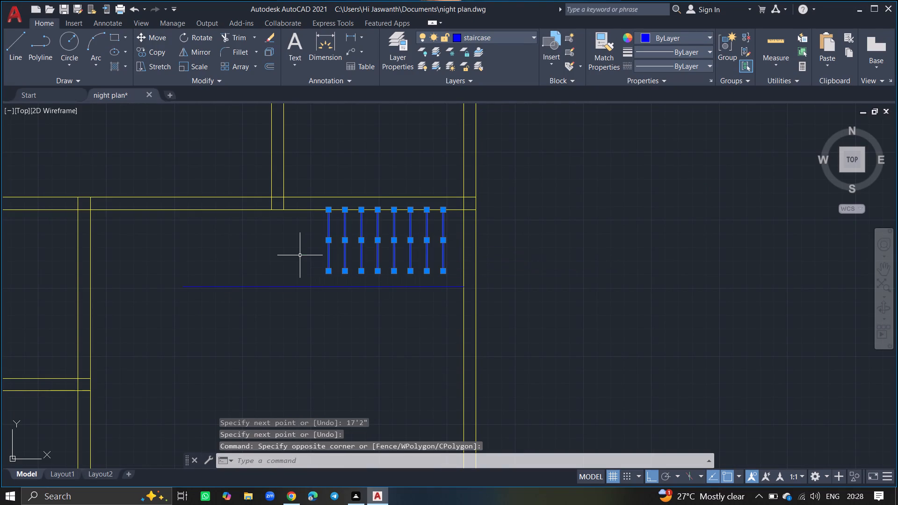
text(cop)
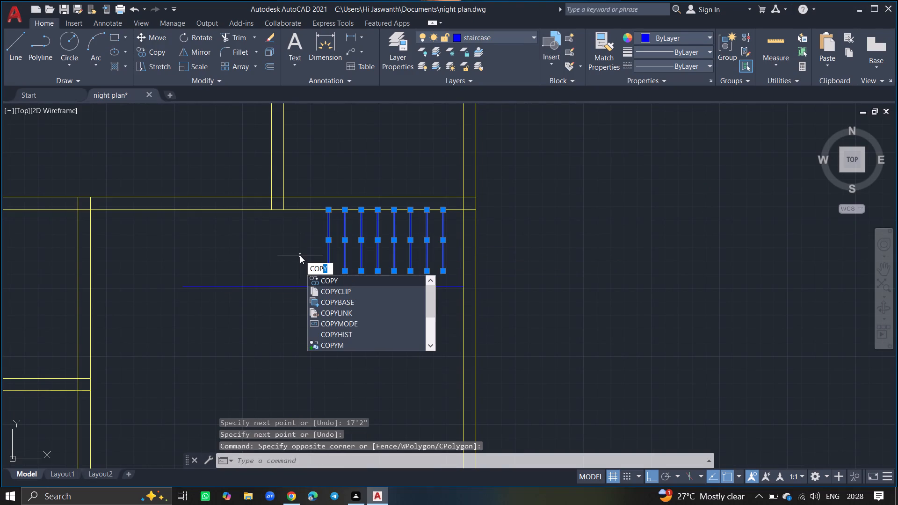
key(BackSpace)
key(BackSpace)
key(BackSpace)
key(BackSpace)
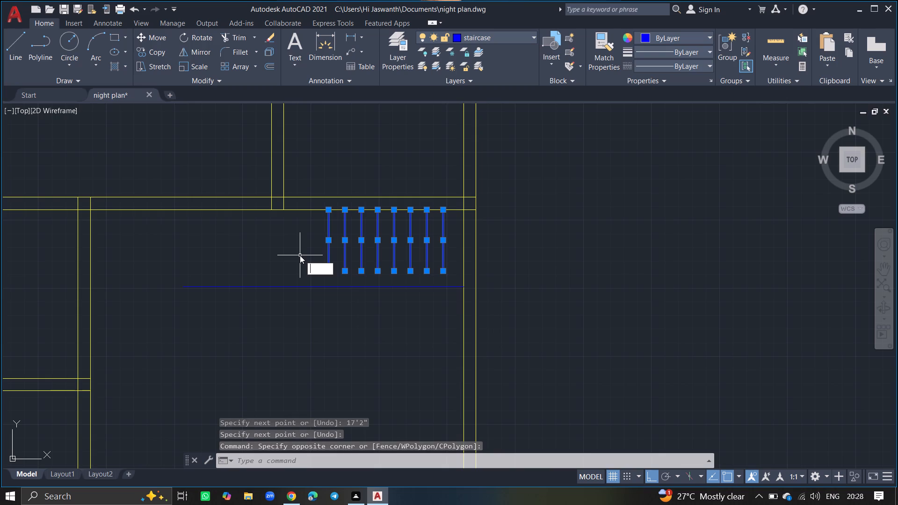
text(move)
key(Return)
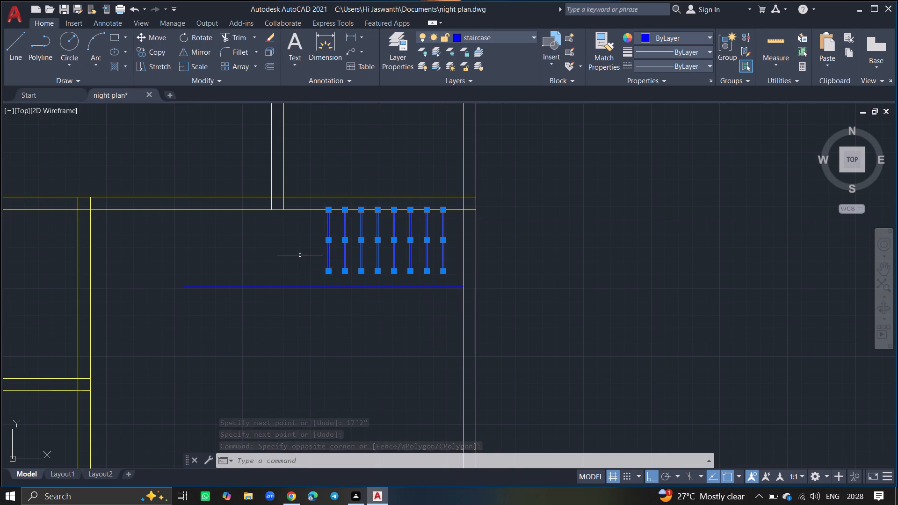
click(362, 246)
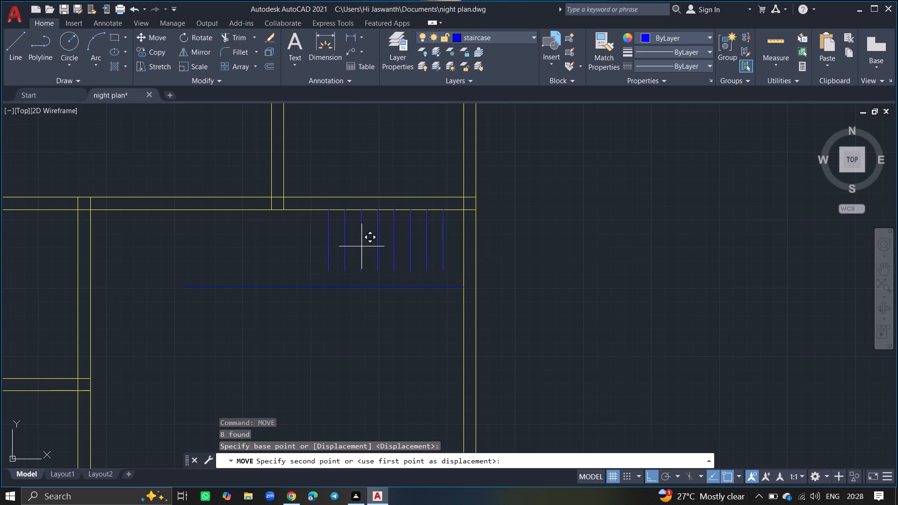
click(330, 247)
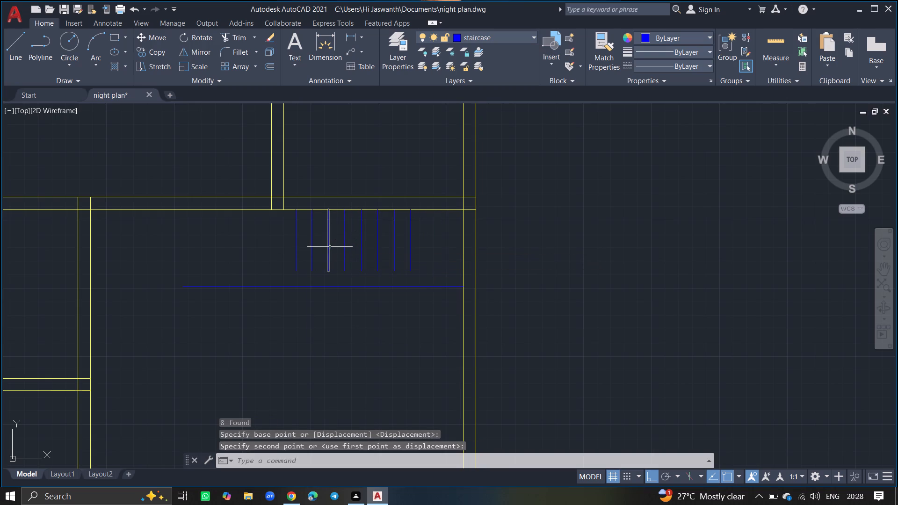
Add seven more stair lines by offsetting the leftmost one, and each newest line after it, 1' further left.
text(offset)
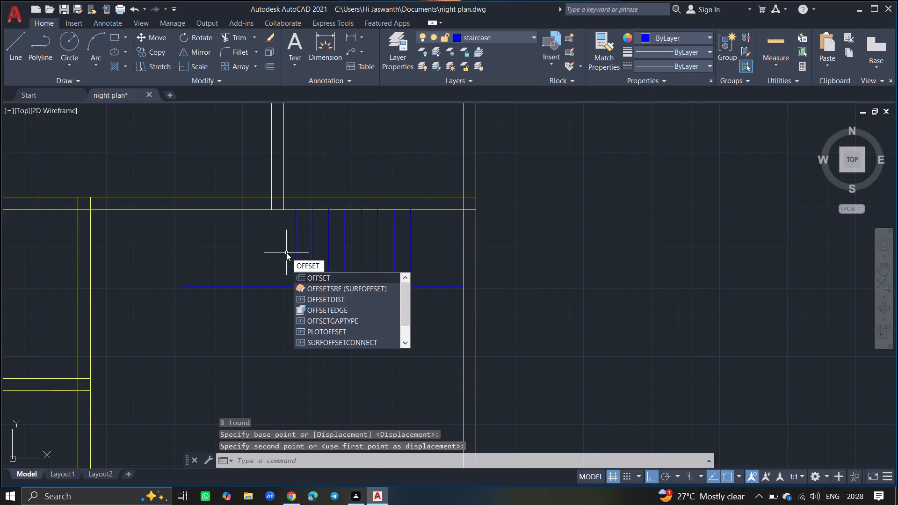
key(Return)
key(Return)
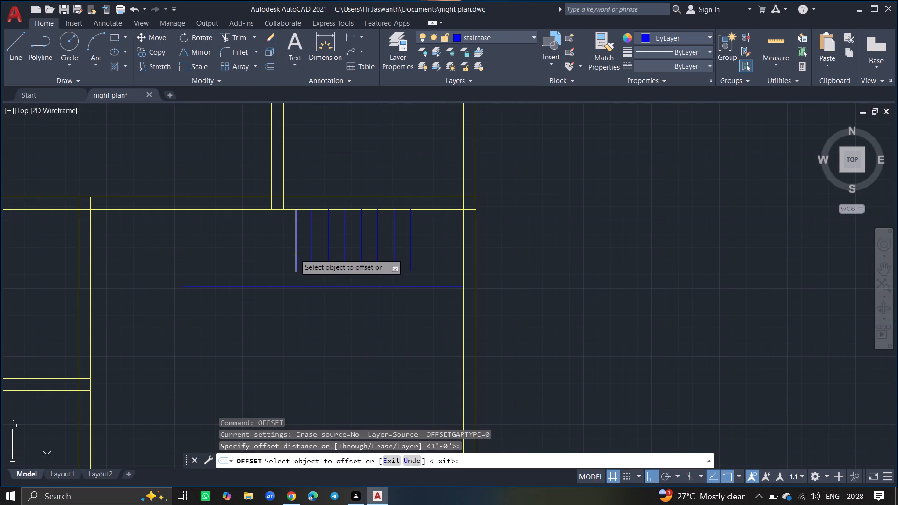
drag(295, 254, 254, 253)
click(254, 253)
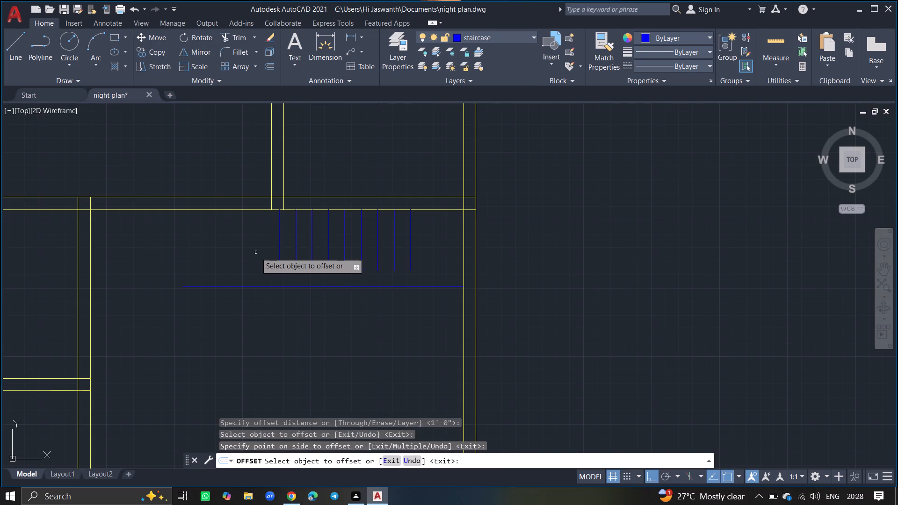
drag(279, 248, 253, 247)
click(253, 247)
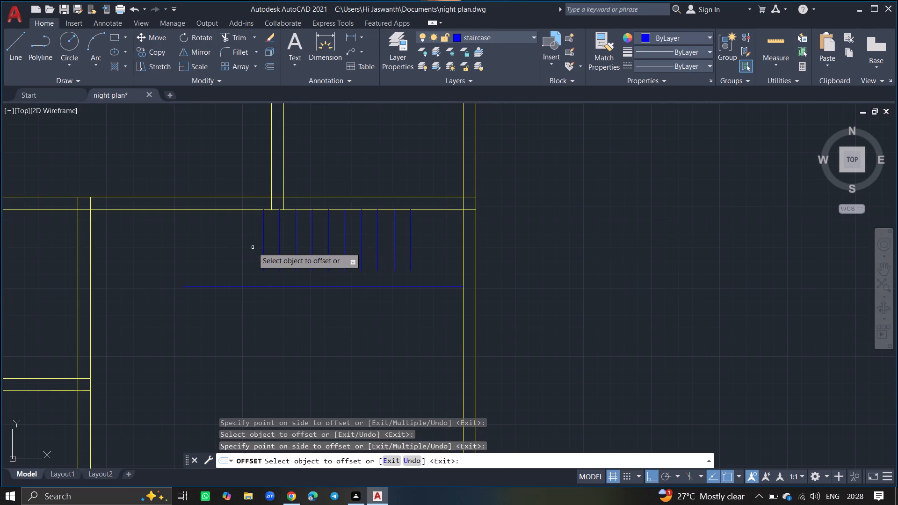
drag(262, 250, 241, 256)
click(241, 256)
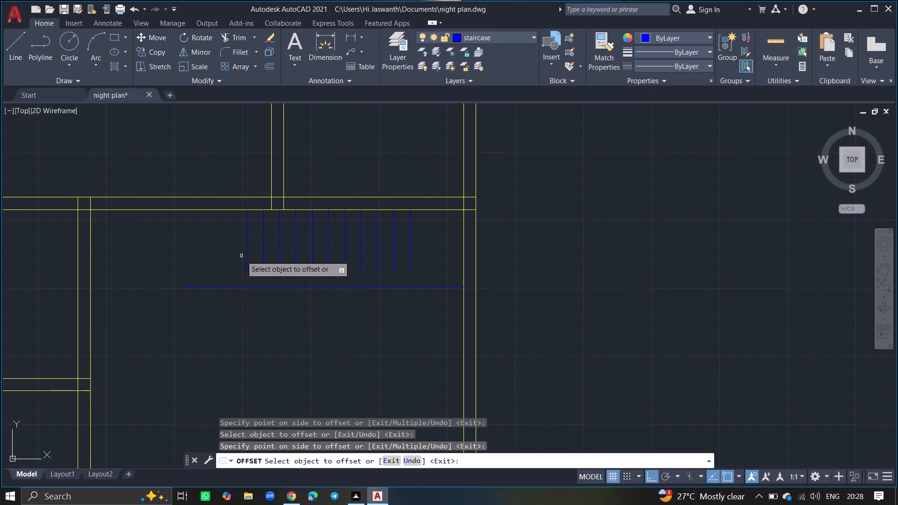
drag(246, 256, 227, 260)
click(227, 260)
drag(230, 260, 210, 264)
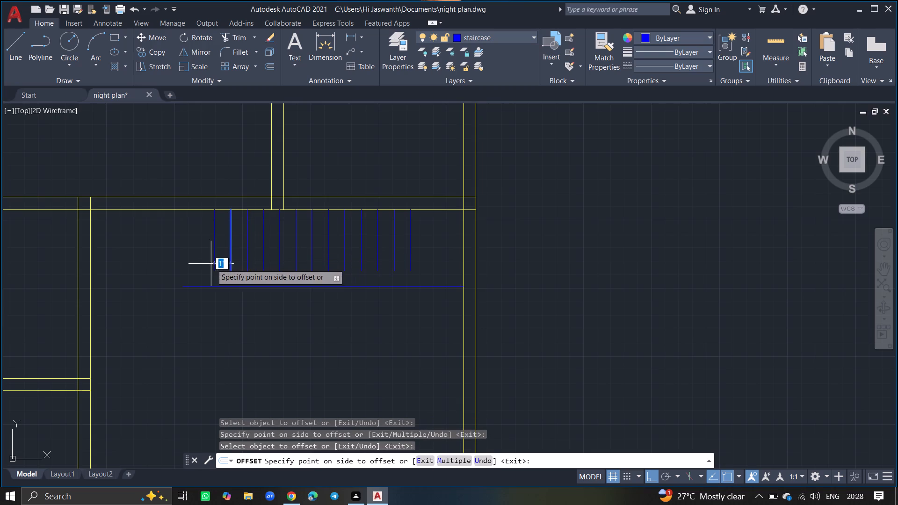
drag(210, 264, 206, 265)
click(206, 265)
drag(213, 262, 195, 261)
click(195, 261)
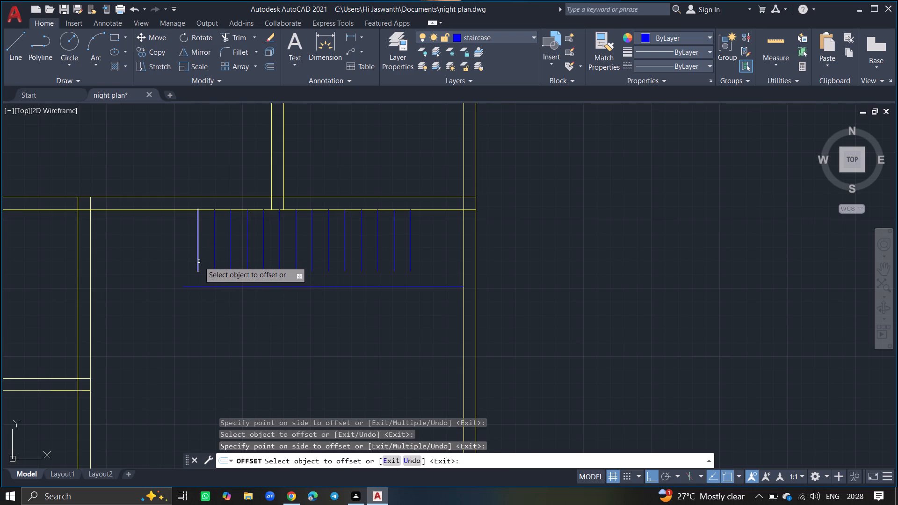
drag(199, 261, 187, 266)
click(187, 266)
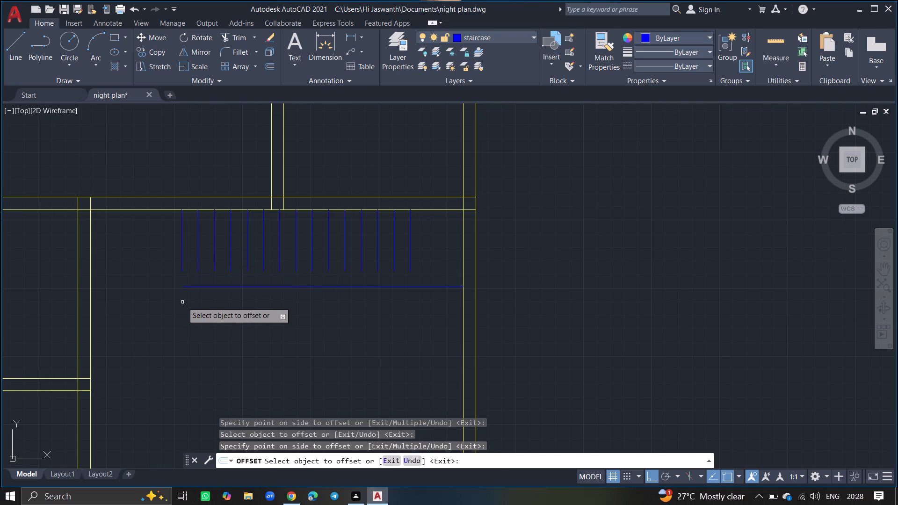
key(l)
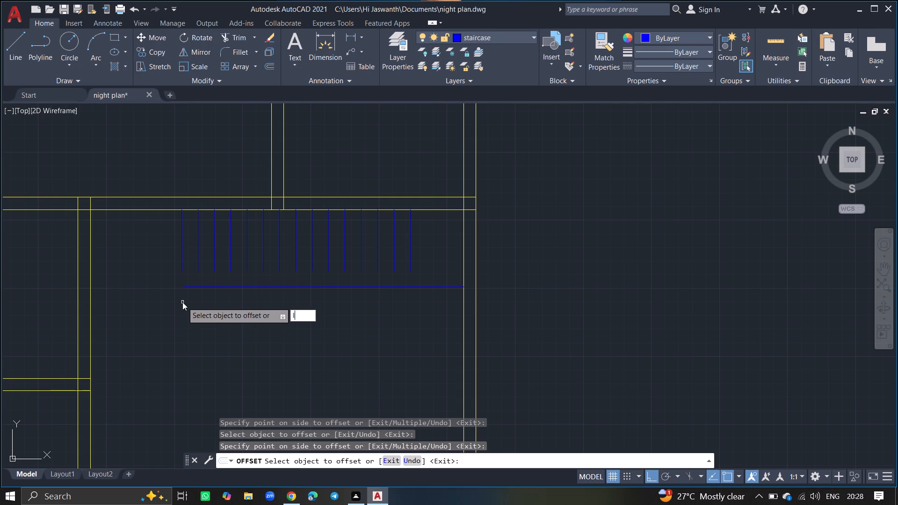
key(Return)
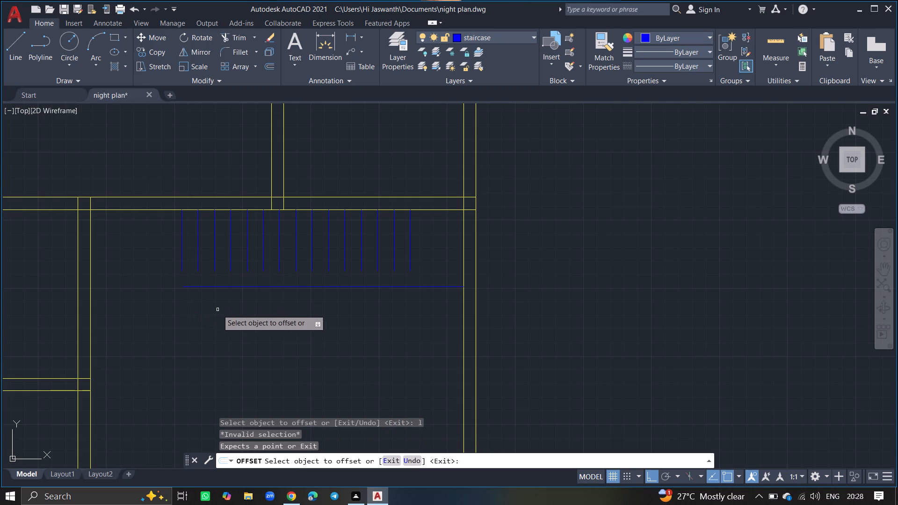
key(Escape)
Draw a horizontal line joining the lower ends of all the stair lines, from the rightmost to the leftmost.
key(l)
key(Return)
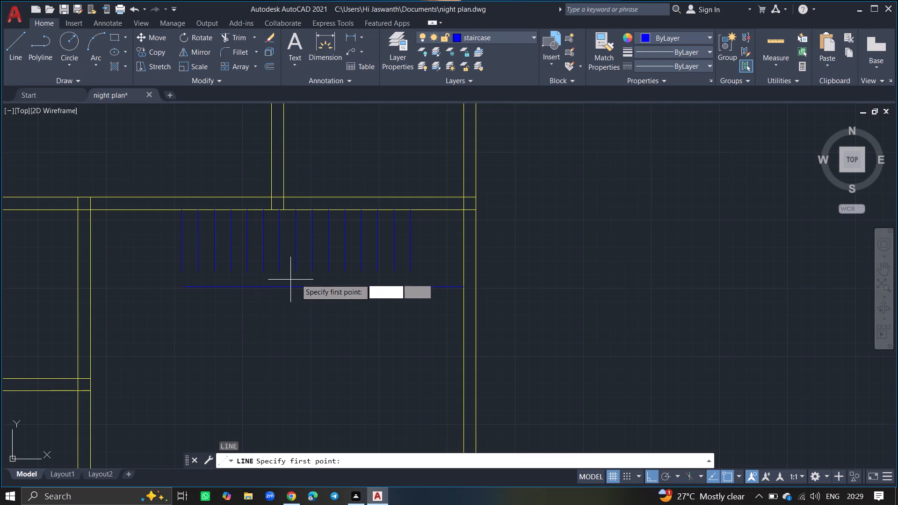
drag(413, 271, 242, 276)
click(184, 270)
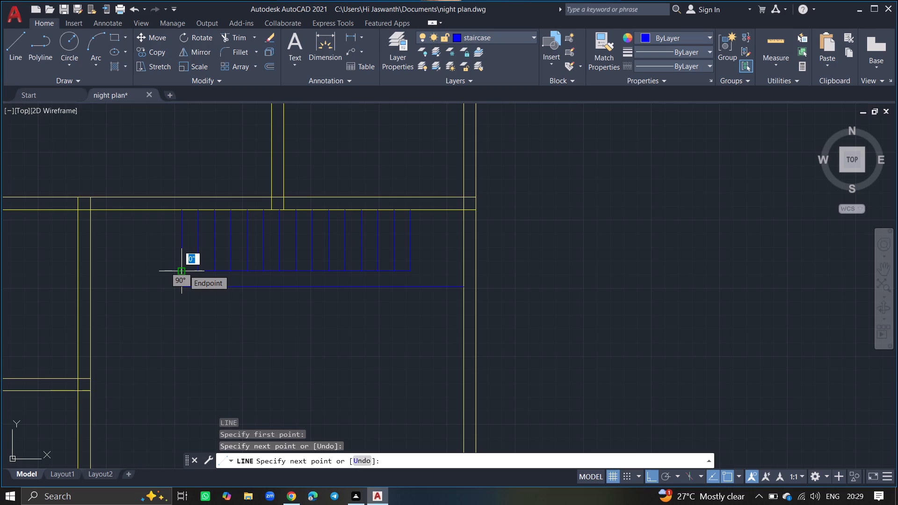
click(184, 270)
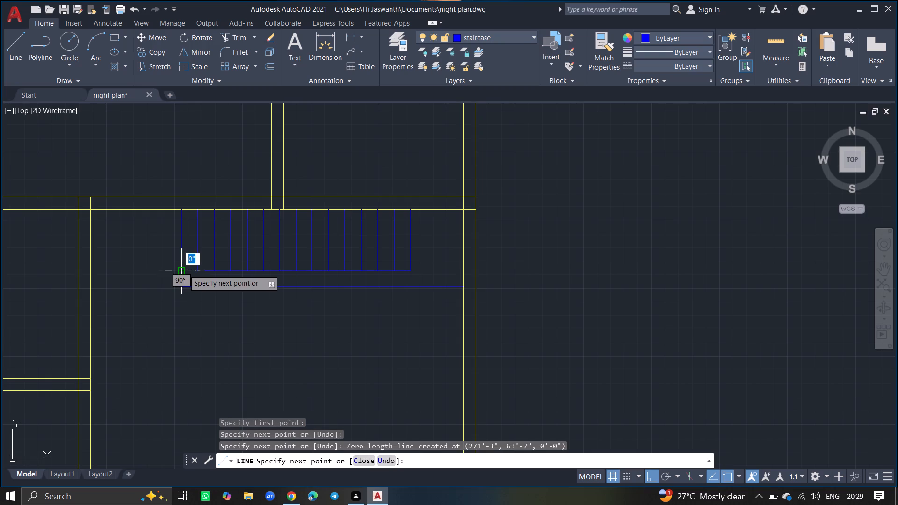
key(Return)
Draw a 2" deep closed band beneath the stair lines, from the leftmost line's lower end across to the rightmost line.
ctrl+scroll(184, 270, up, 5)
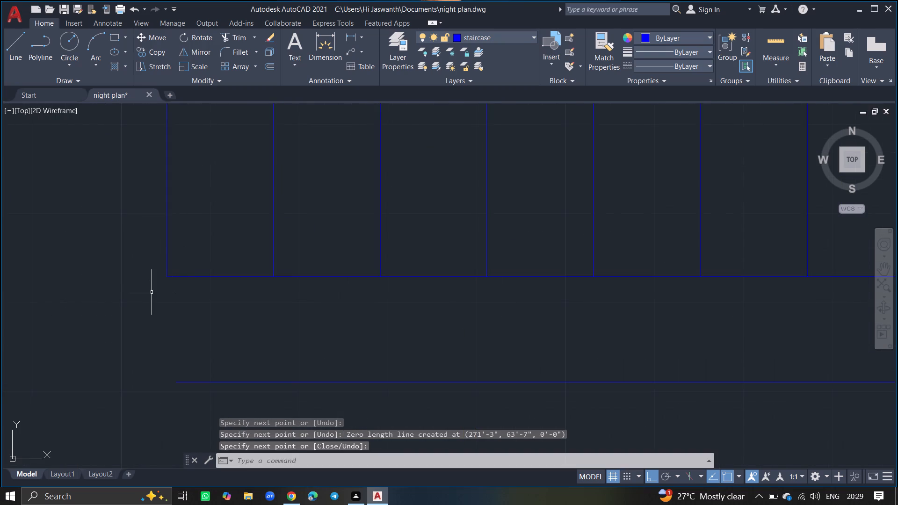
key(l)
key(Return)
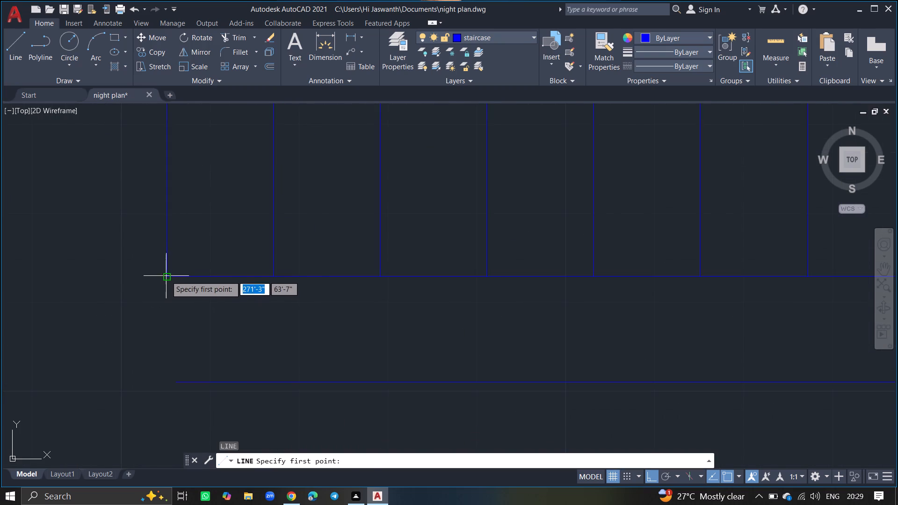
drag(167, 274, 157, 316)
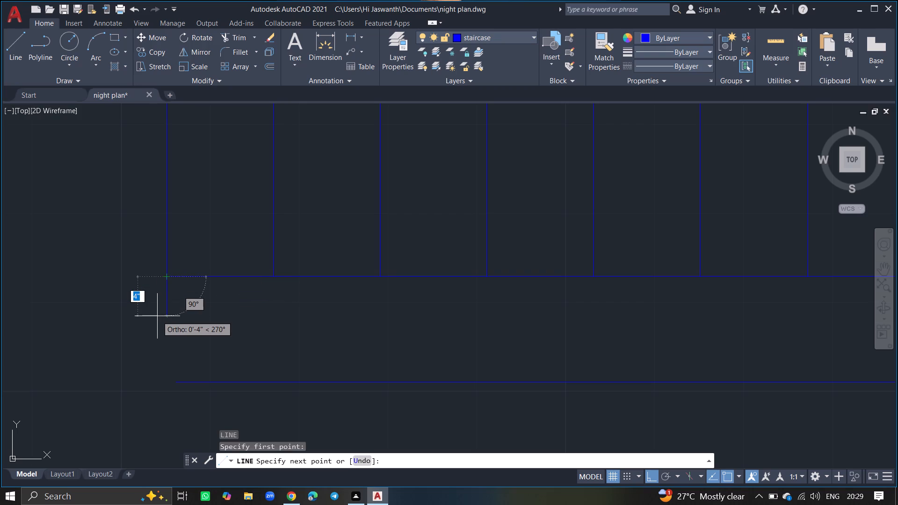
key(2)
key(shift+quotedbl)
key(Return)
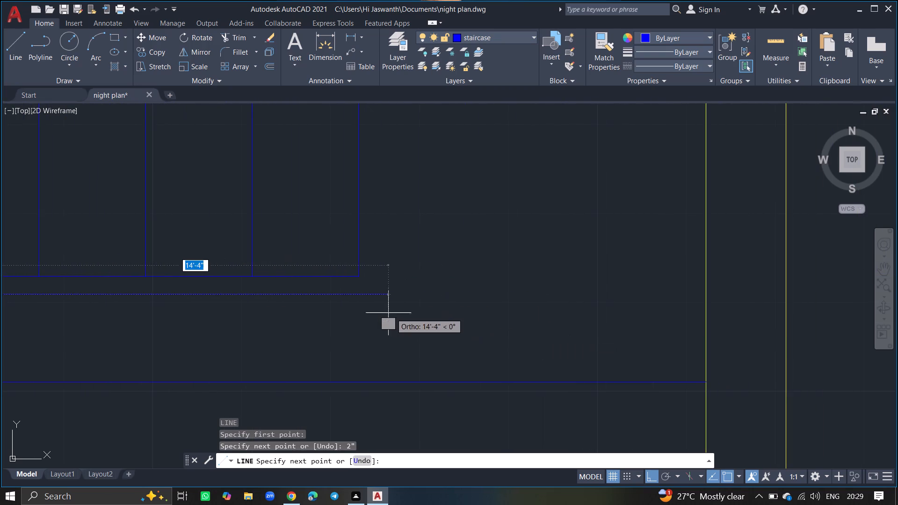
click(360, 295)
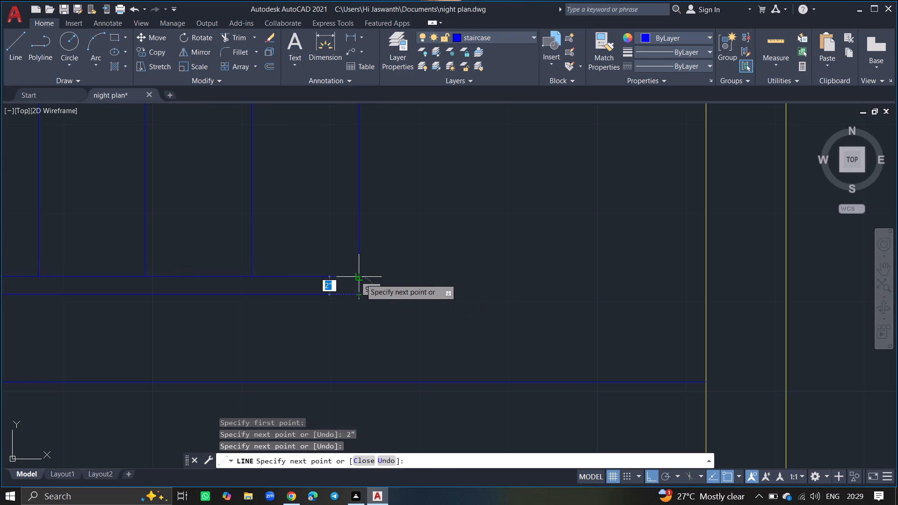
click(361, 279)
key(Return)
ctrl+scroll(361, 279, down, 1)
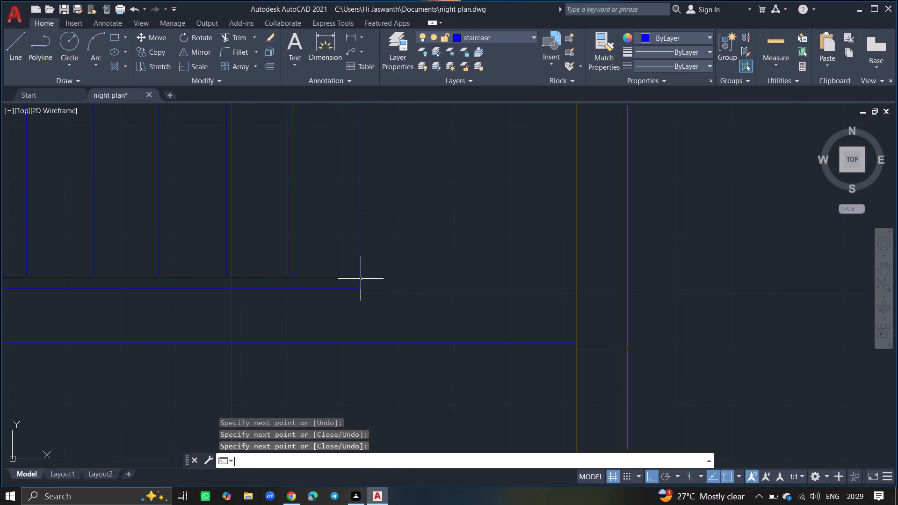
Delete the separate long horizontal line below the stairs that reaches the right wall's inner face.
click(347, 343)
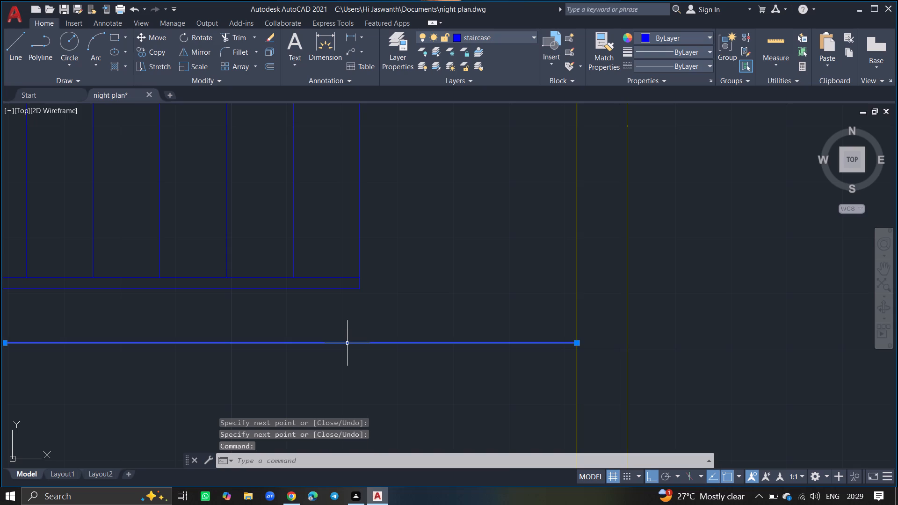
key(Delete)
From the band's lower-right corner, draw a line down about one stair-line length, then left to just past the leftmost stair line.
ctrl+scroll(347, 343, down, 2)
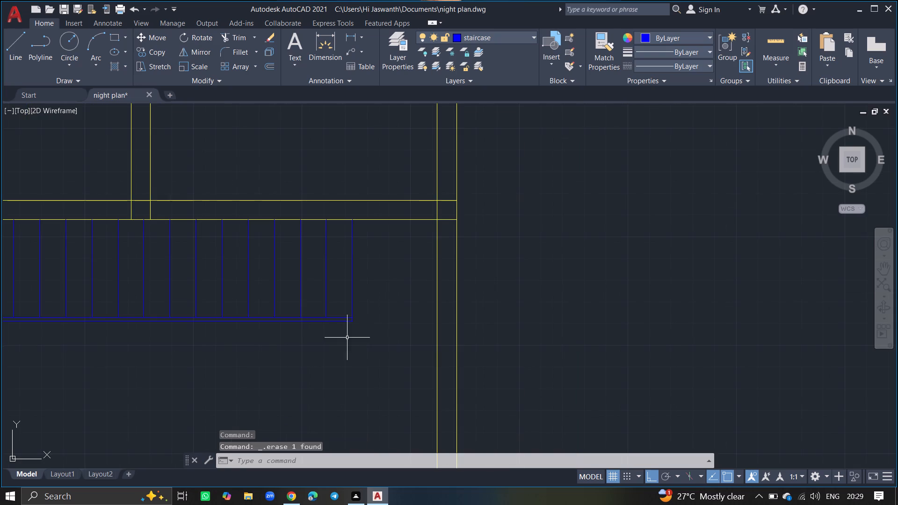
ctrl+scroll(351, 327, up, 3)
key(l)
key(Return)
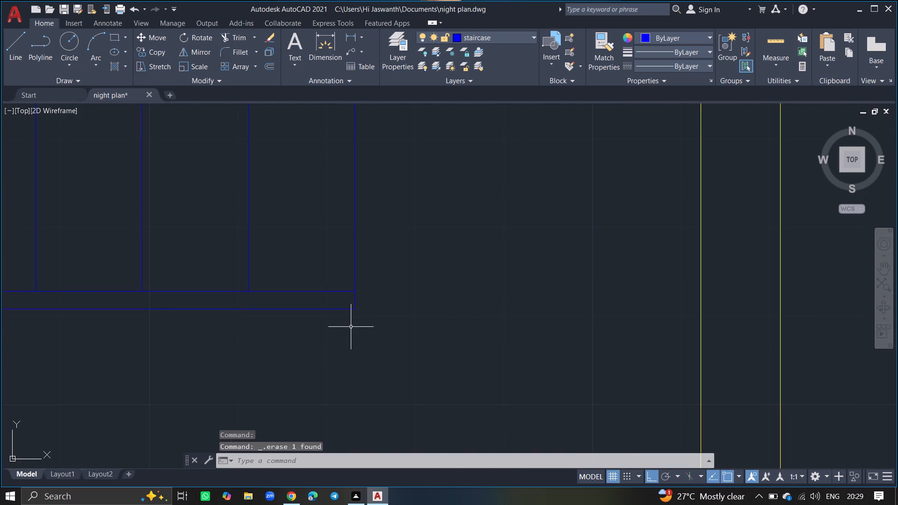
drag(354, 310, 350, 342)
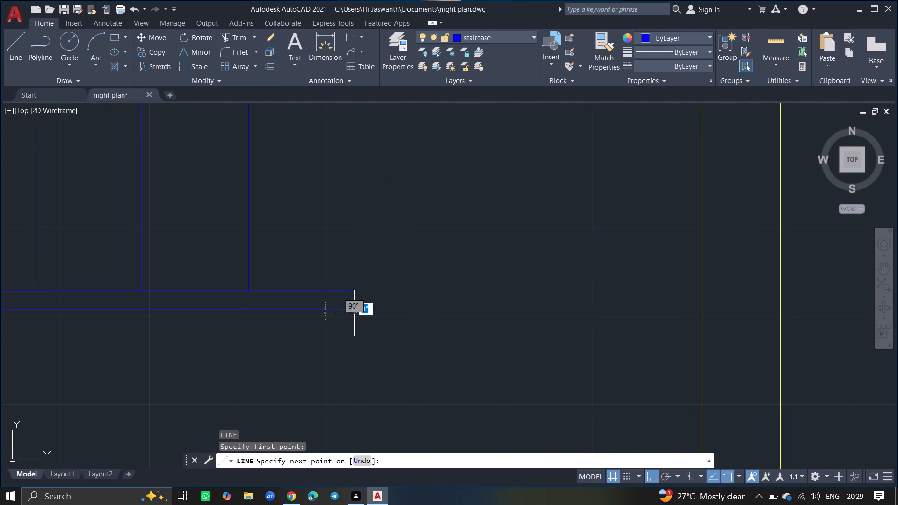
drag(350, 342, 330, 432)
ctrl+scroll(330, 432, down, 8)
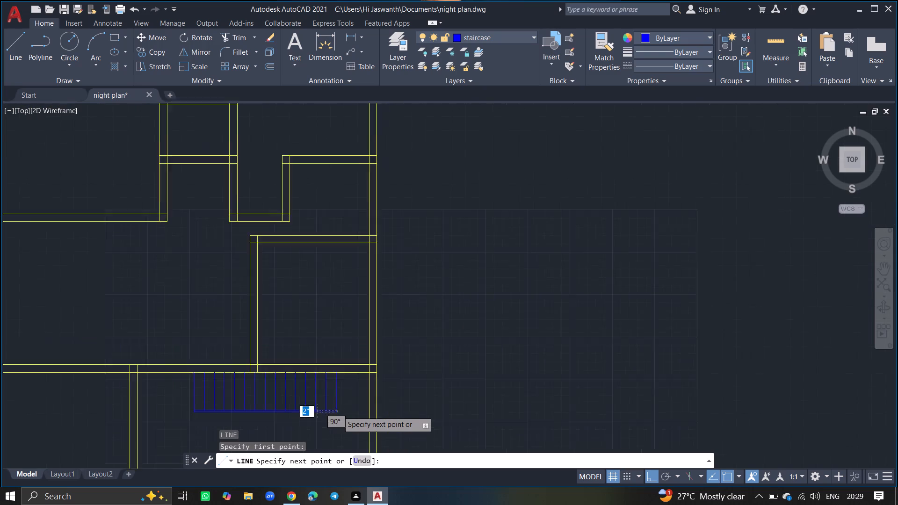
ctrl+scroll(338, 411, down, 2)
ctrl+scroll(335, 431, up, 4)
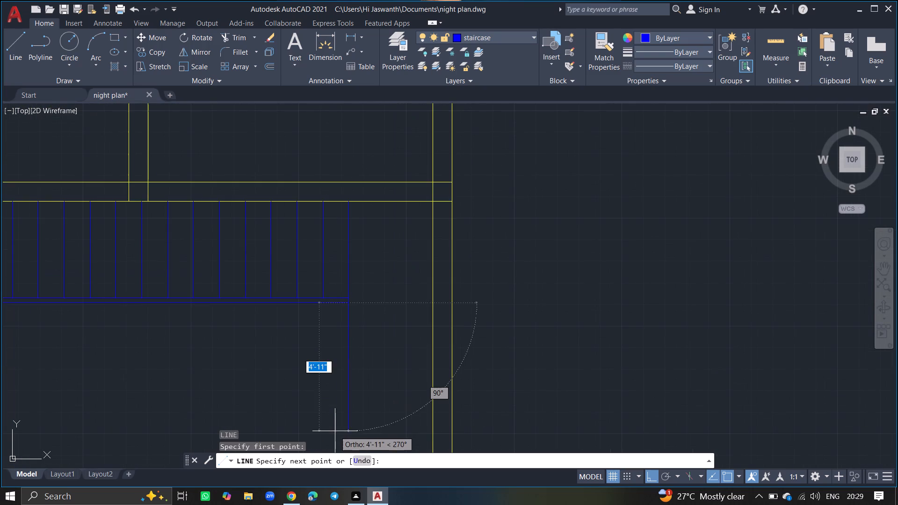
click(340, 400)
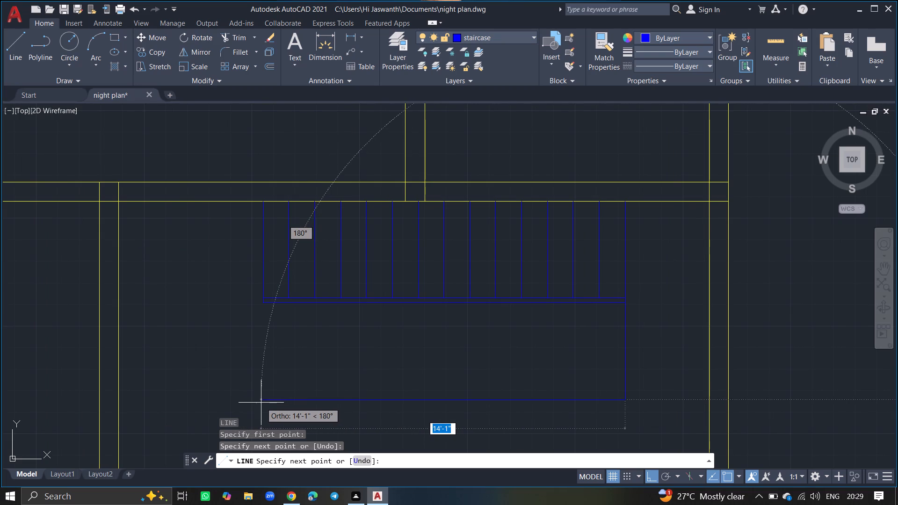
click(243, 403)
key(Return)
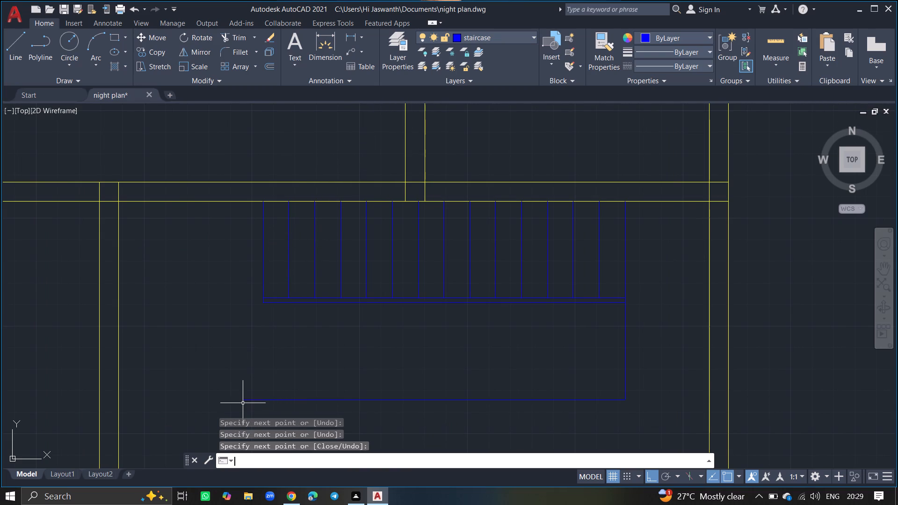
Offset the lower flight's rightmost vertical line leftward seven times at 1'-0" spacing to start the tread lines.
key(o)
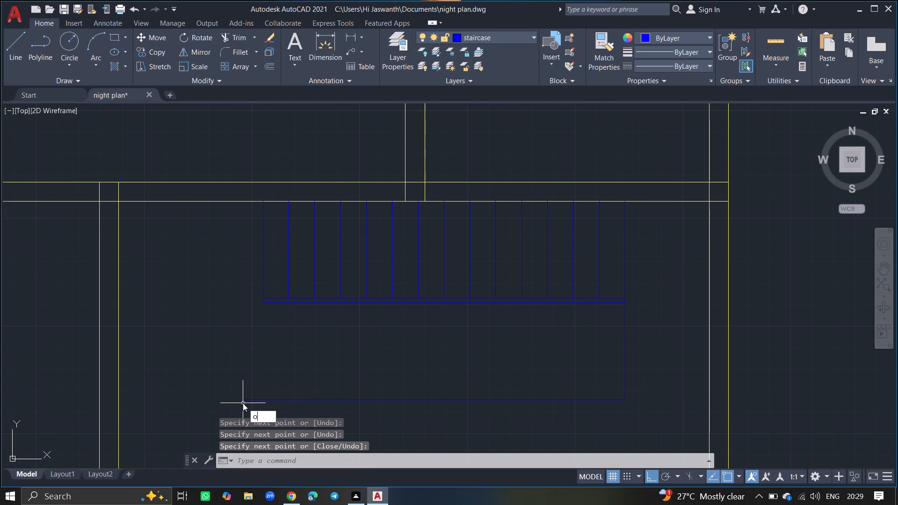
text(ffs)
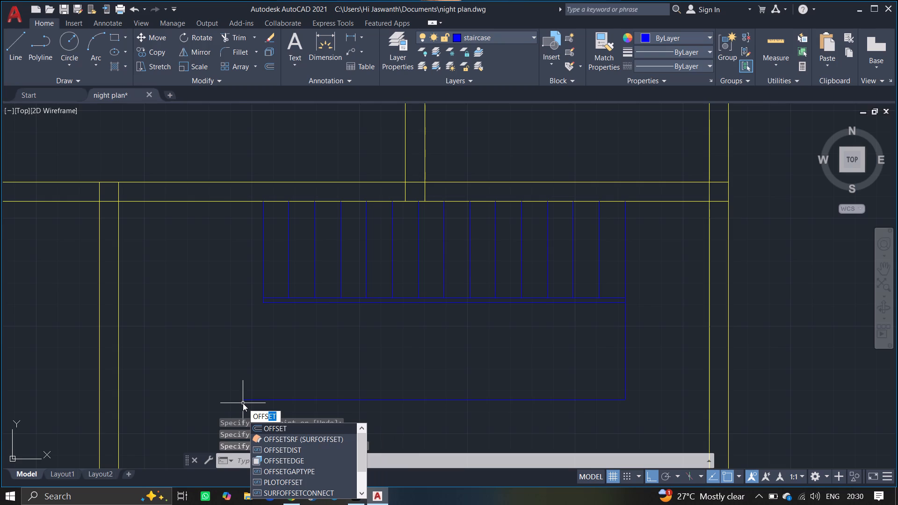
key(e)
key(t)
key(Return)
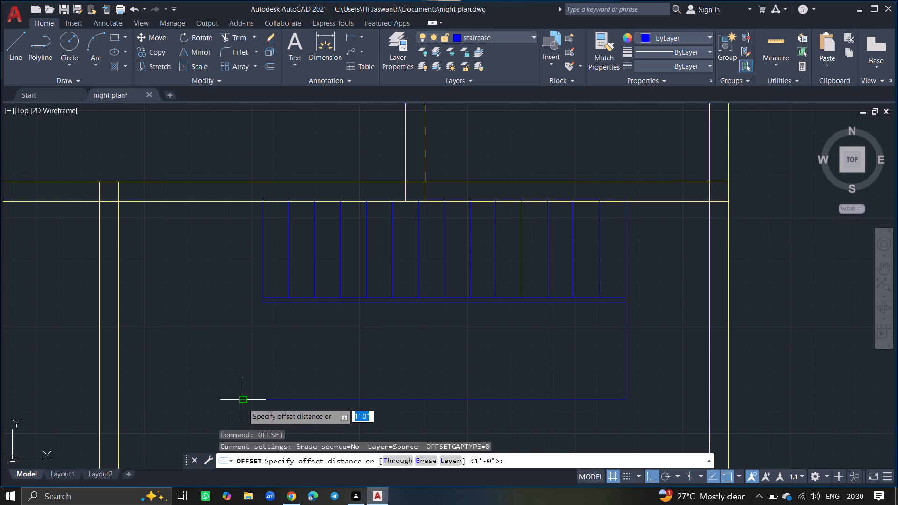
key(Return)
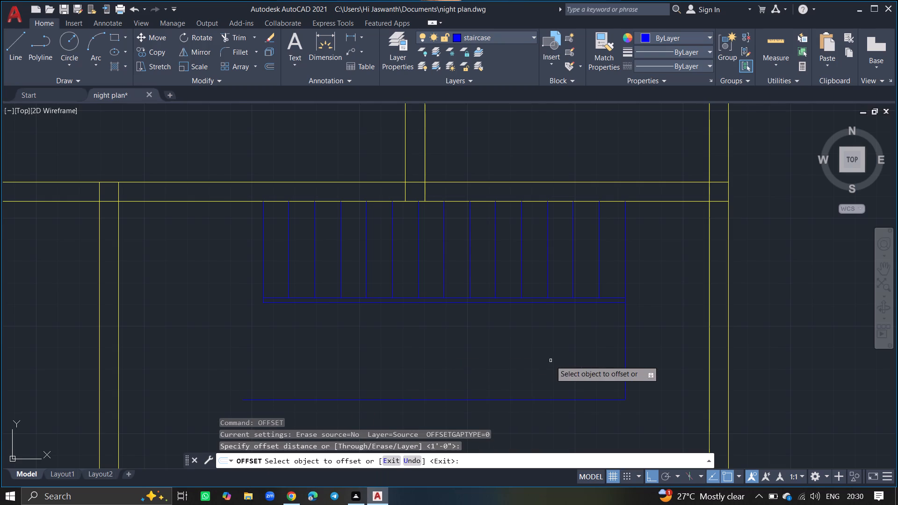
drag(623, 348, 602, 351)
click(602, 351)
drag(599, 351, 575, 352)
click(575, 352)
click(574, 352)
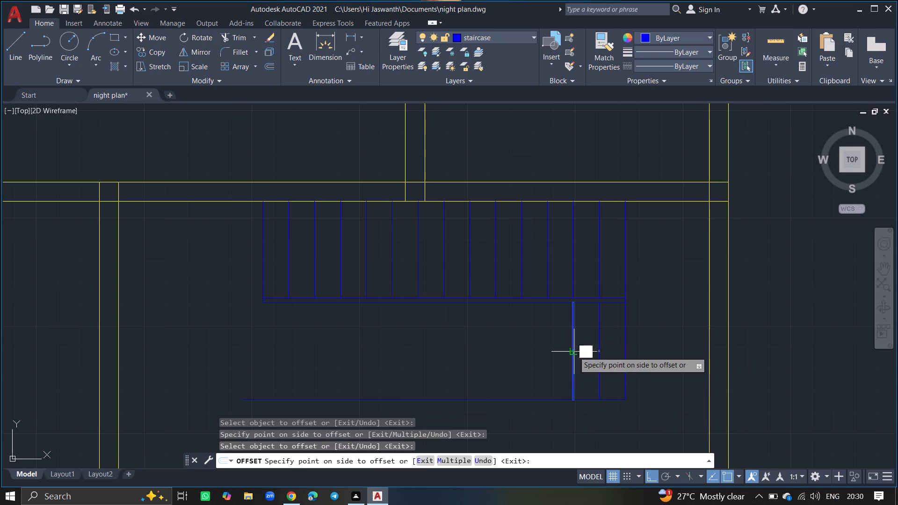
click(538, 341)
click(549, 344)
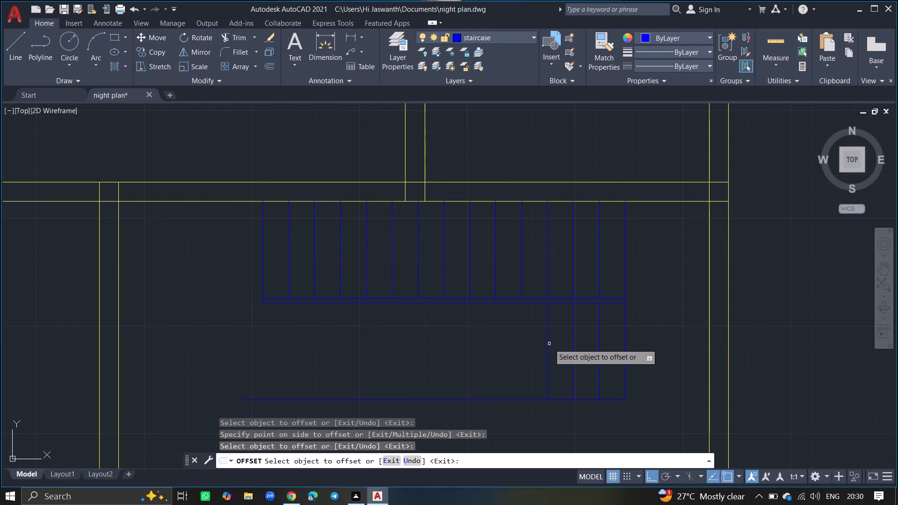
click(546, 343)
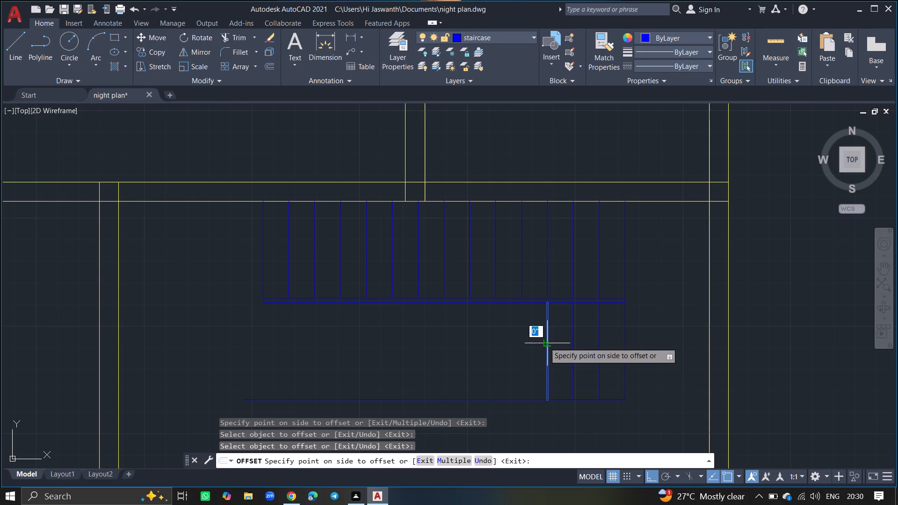
click(525, 337)
click(521, 338)
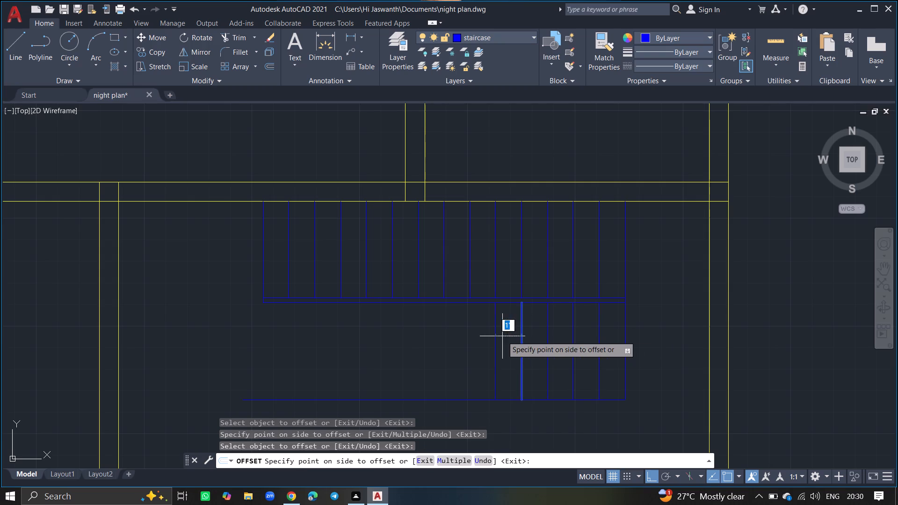
click(502, 336)
drag(497, 337, 481, 337)
click(481, 337)
drag(470, 337, 460, 335)
click(460, 335)
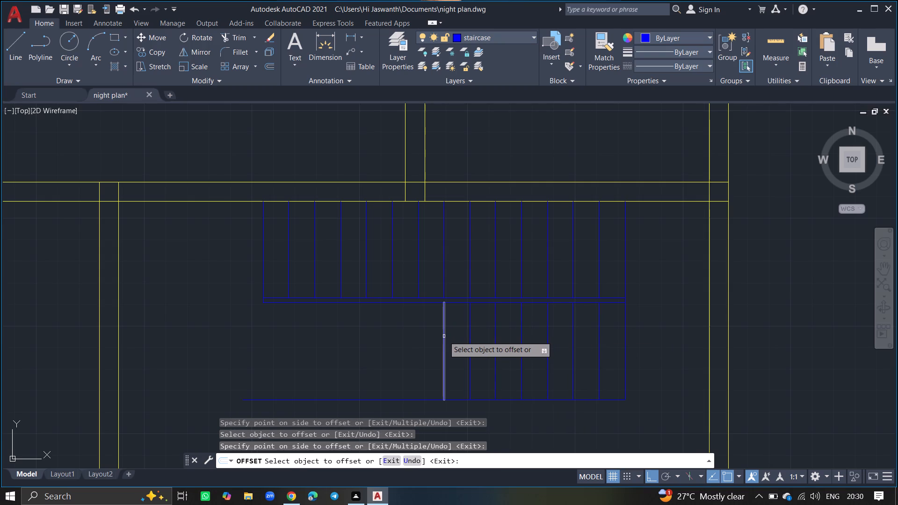
Continue the 1'-0" offsets leftward with seven more tread lines, ending in line with the upper flight's leftmost stair line.
drag(444, 336, 424, 331)
click(424, 331)
drag(418, 331, 395, 325)
click(395, 325)
drag(393, 325, 360, 316)
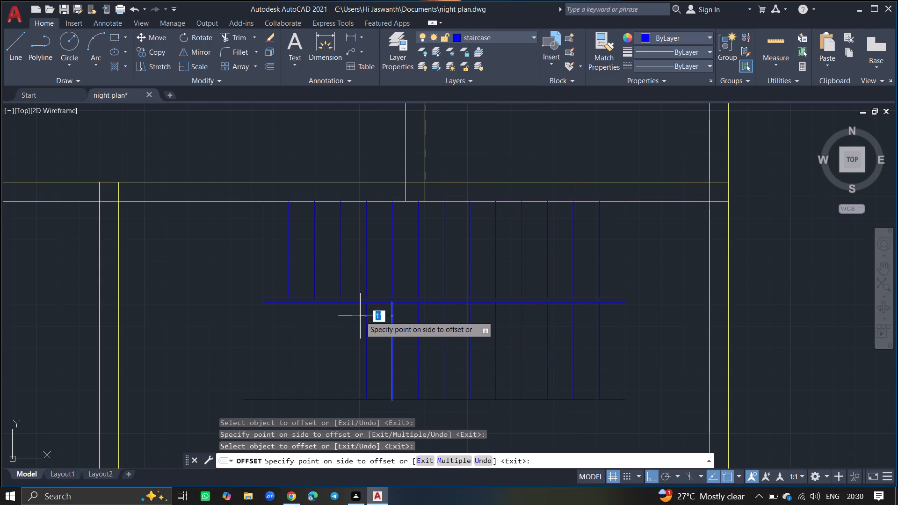
click(360, 316)
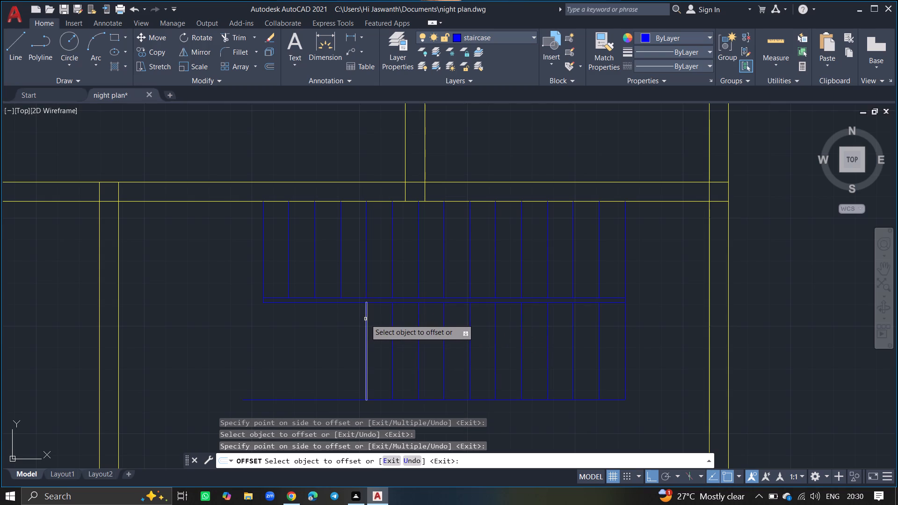
drag(366, 319, 353, 317)
click(353, 317)
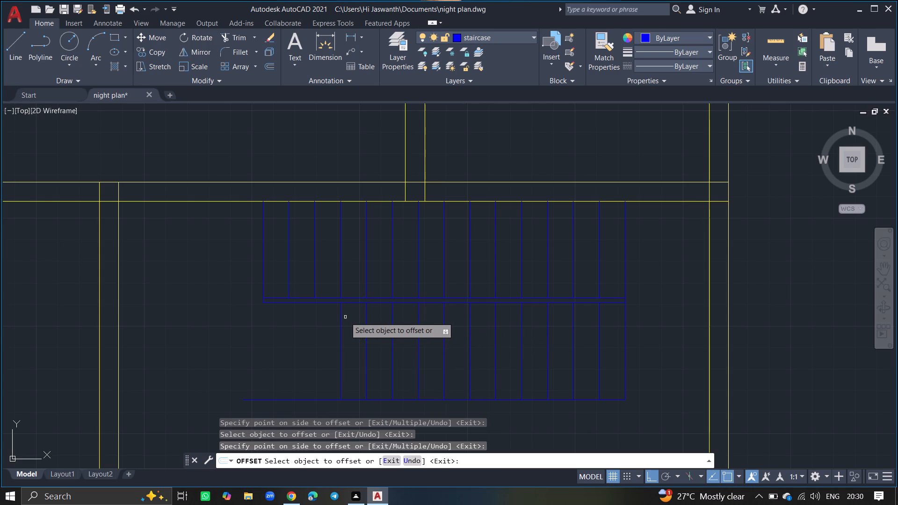
drag(340, 317, 326, 317)
click(326, 317)
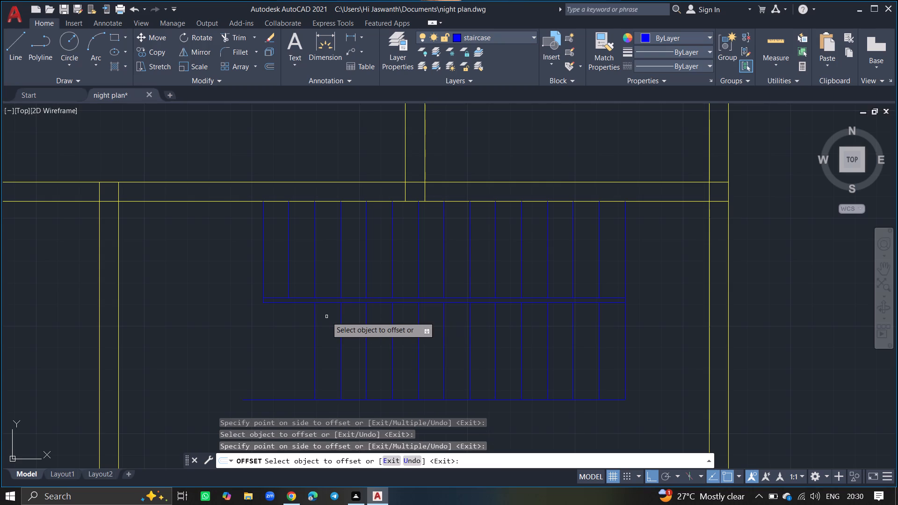
drag(315, 318, 297, 312)
drag(297, 312, 289, 313)
click(289, 313)
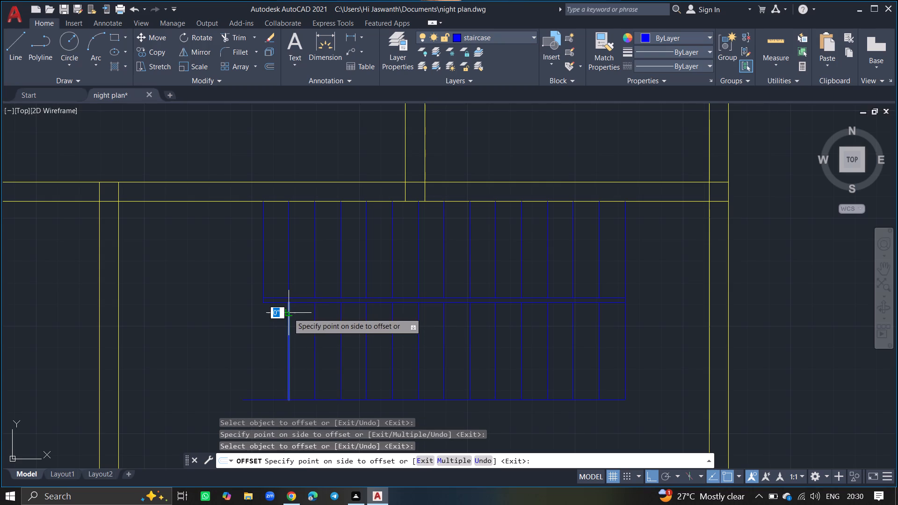
click(271, 312)
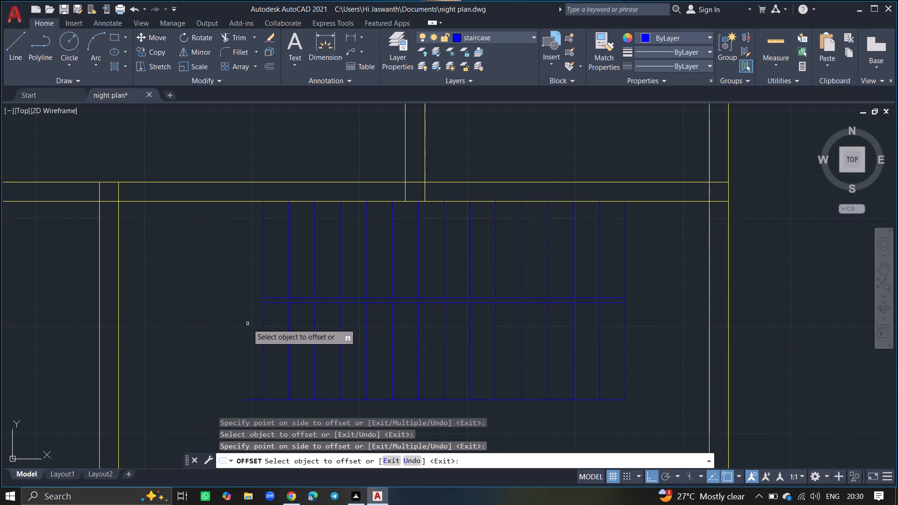
key(Return)
Trim the stub of the staircase's bottom line that extends past the leftmost tread line.
text(trim)
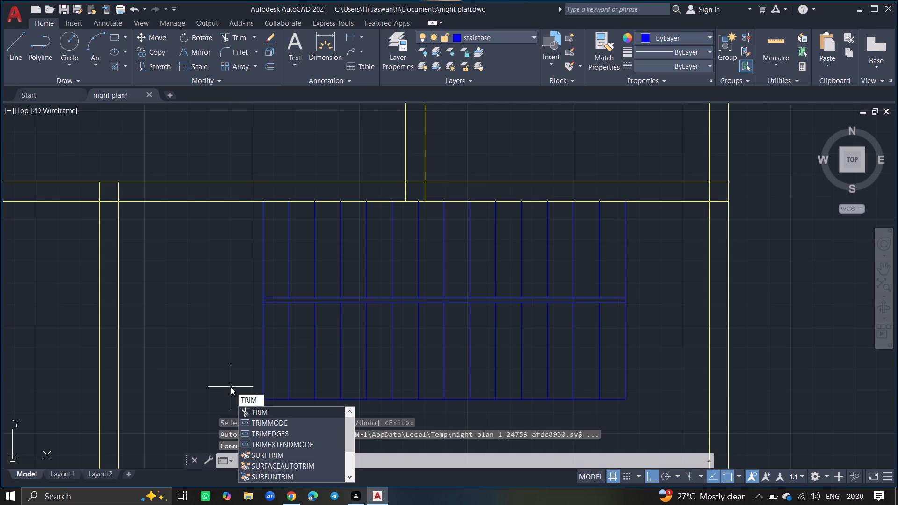
key(Return)
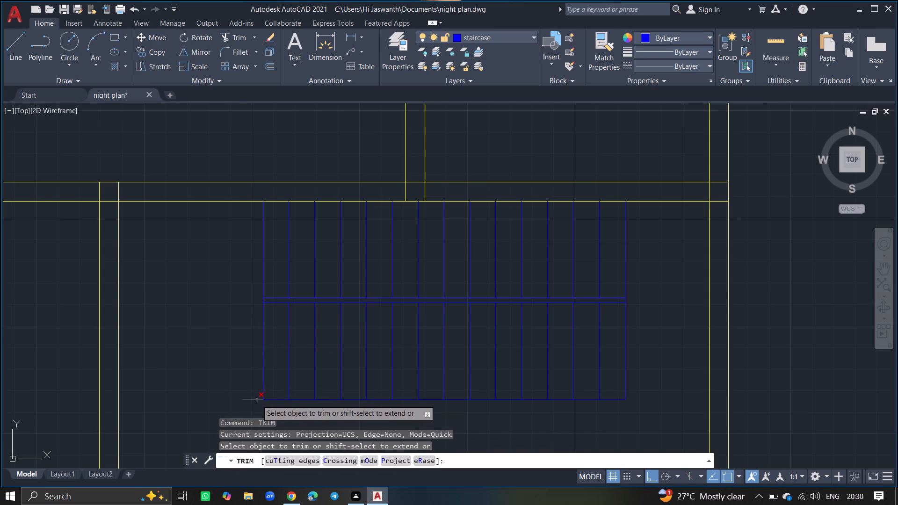
click(257, 400)
key(Return)
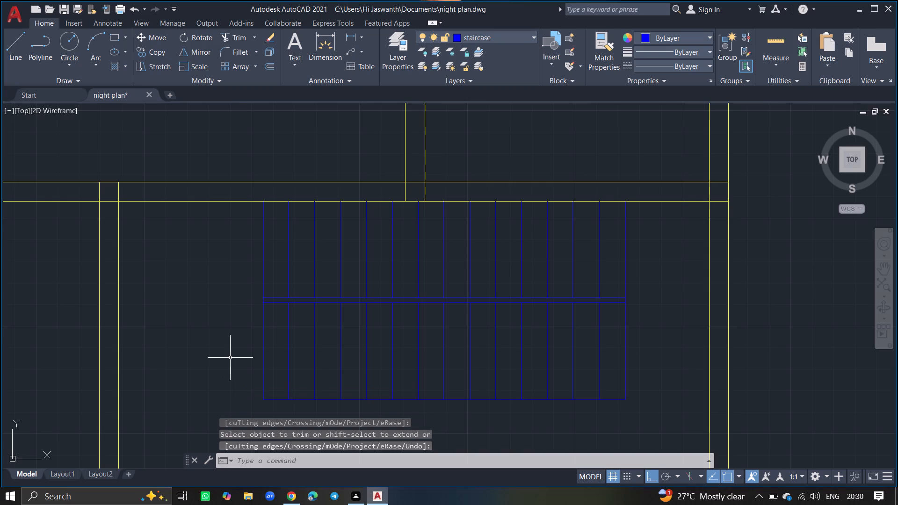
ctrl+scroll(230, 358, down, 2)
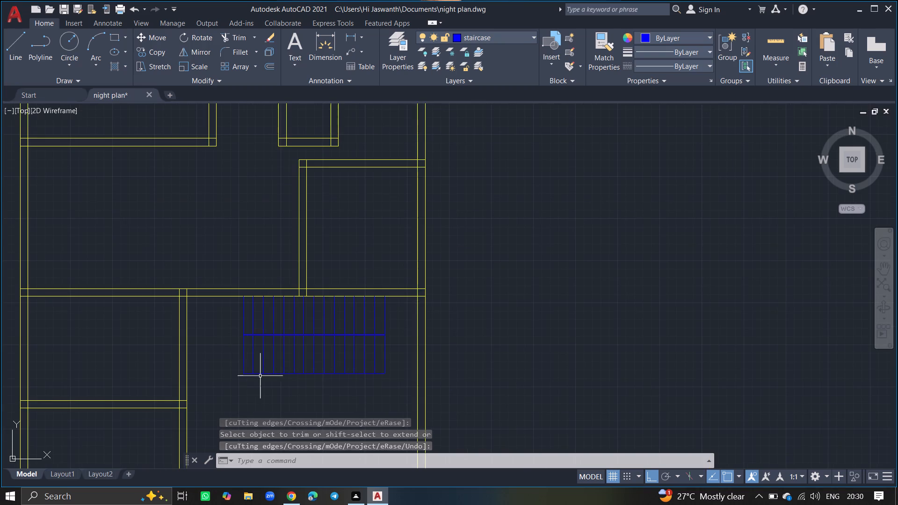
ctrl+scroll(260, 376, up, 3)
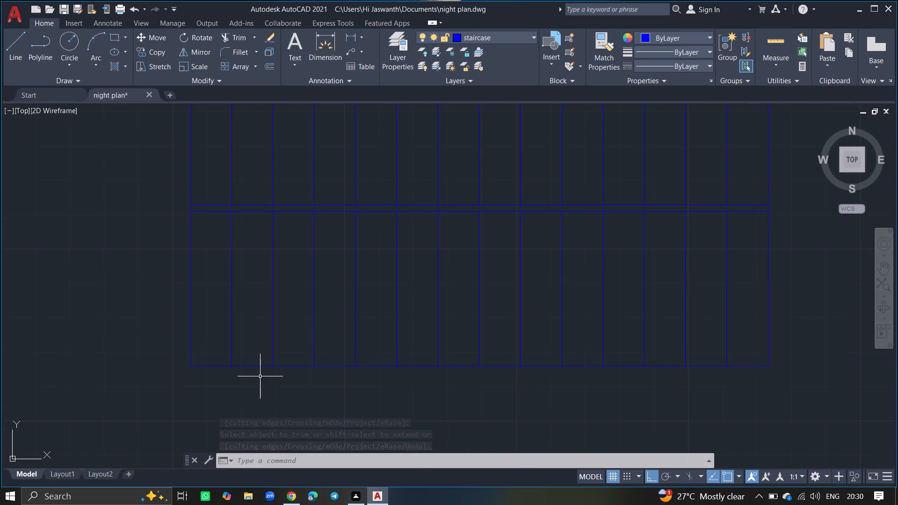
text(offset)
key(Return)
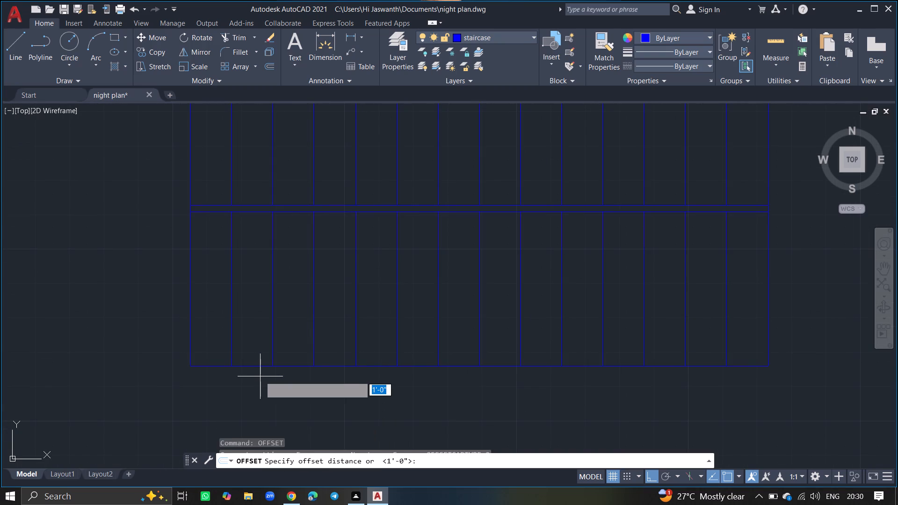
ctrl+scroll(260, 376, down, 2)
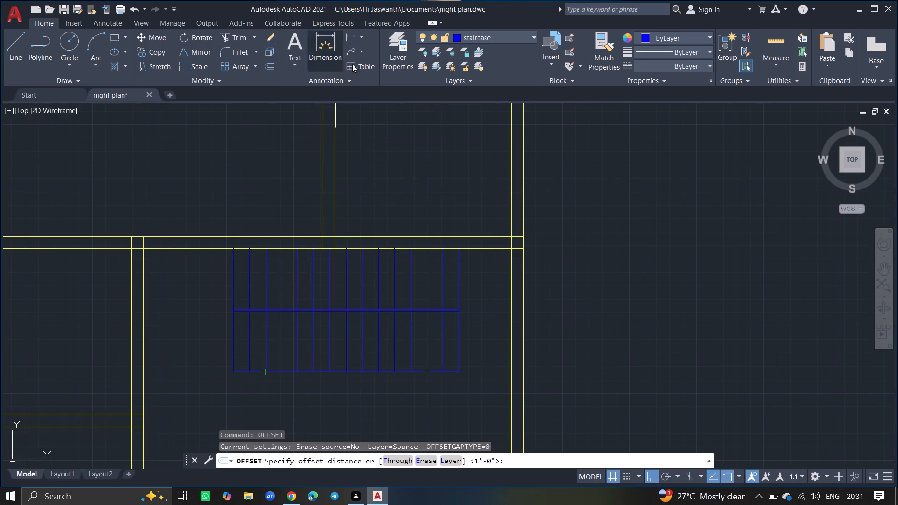
Make walls the current layer.
click(396, 61)
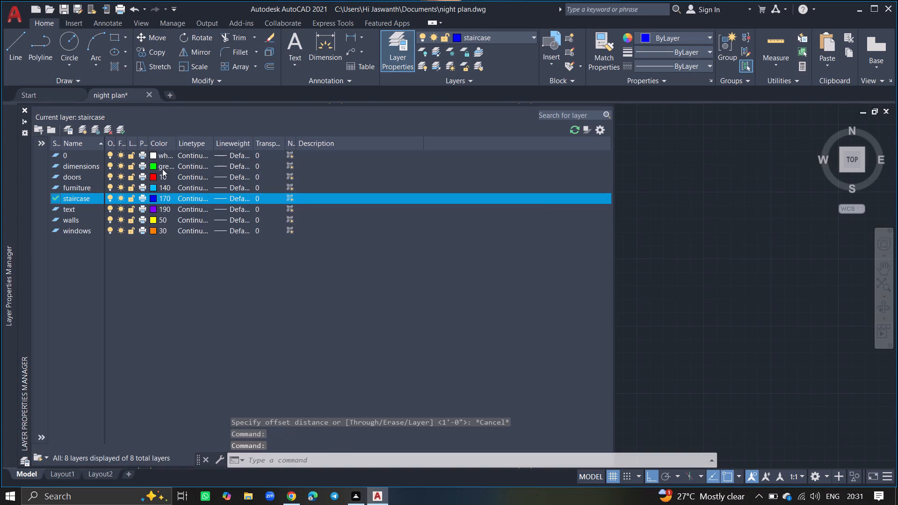
double_click(83, 218)
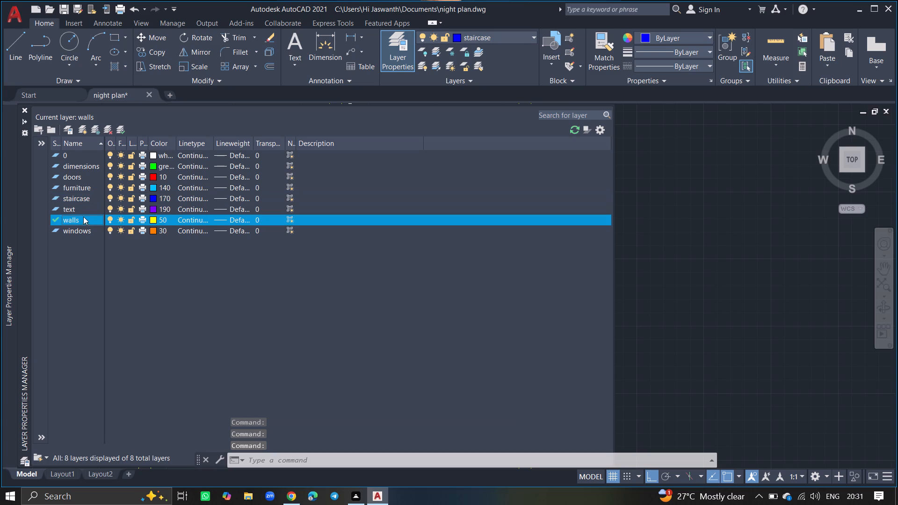
click(23, 109)
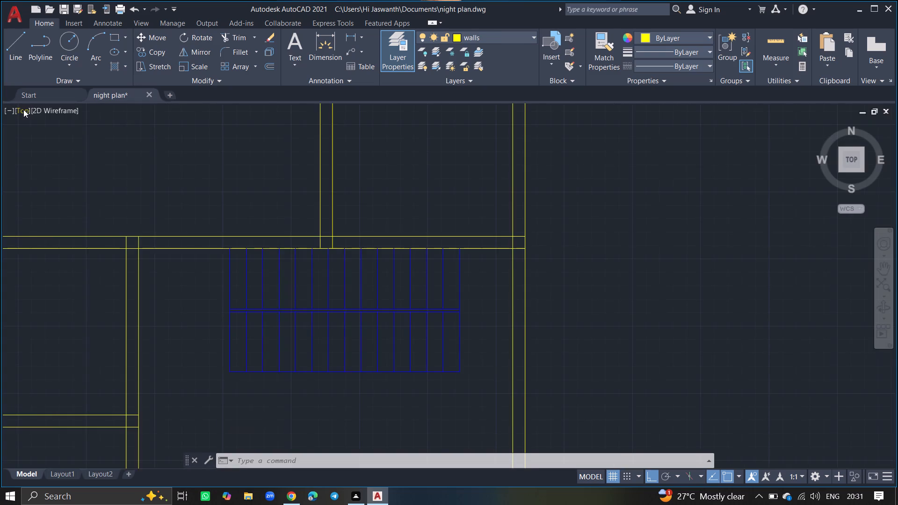
Draw a wall line from the staircase's lower-right corner to the right wall's inner face, then 22'-10" back to the partition left of the stairs.
text(line)
key(Return)
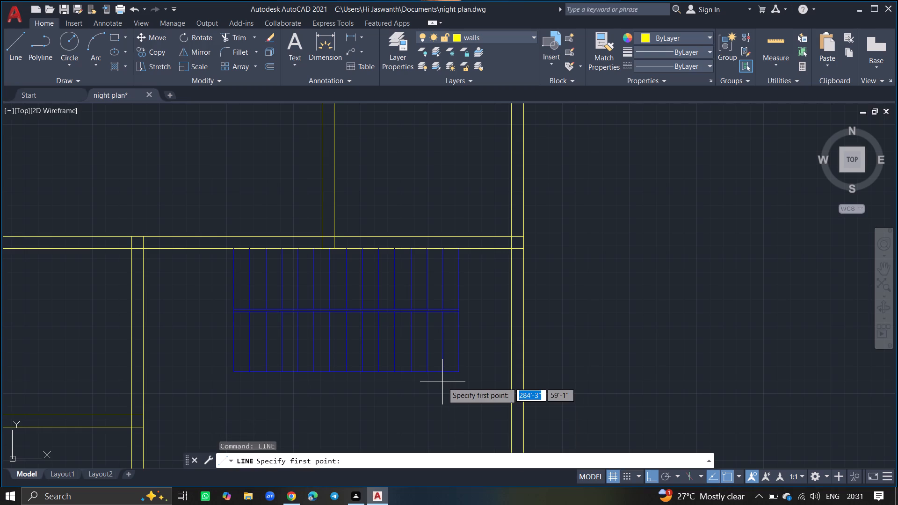
drag(460, 372, 514, 369)
click(514, 369)
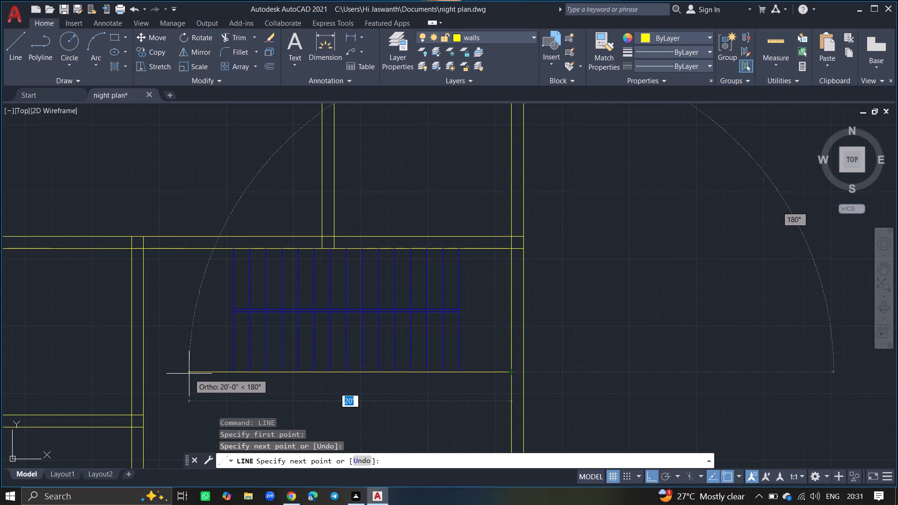
click(145, 373)
key(Return)
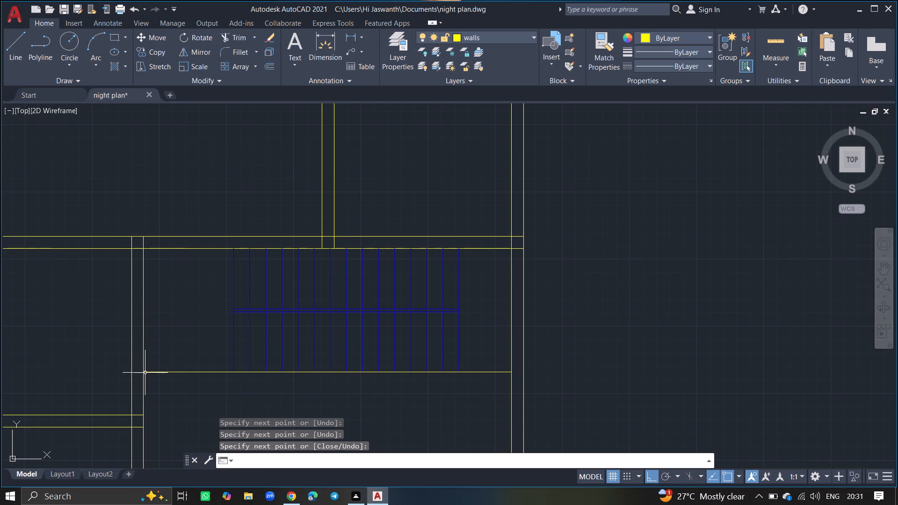
Offset the new wall line below the staircase 9" downward to form the wall's thickness.
text(offset)
key(Return)
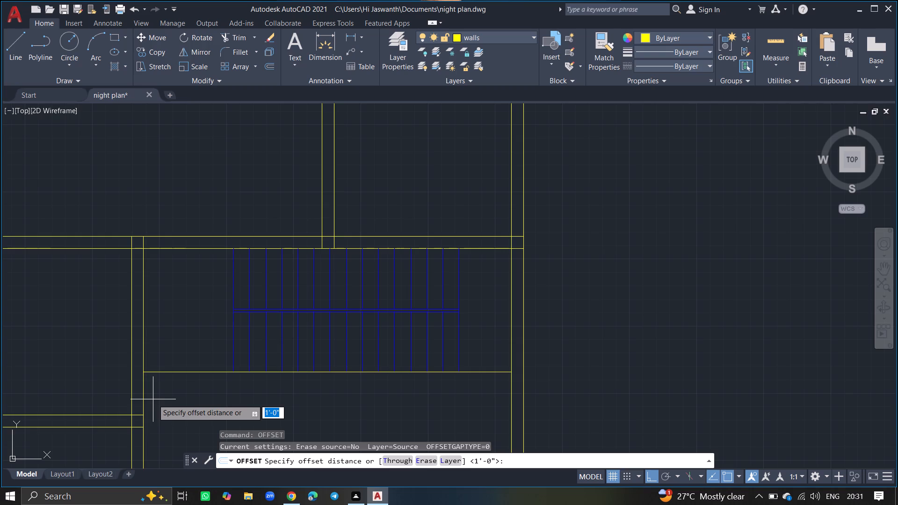
text(9")
key(Return)
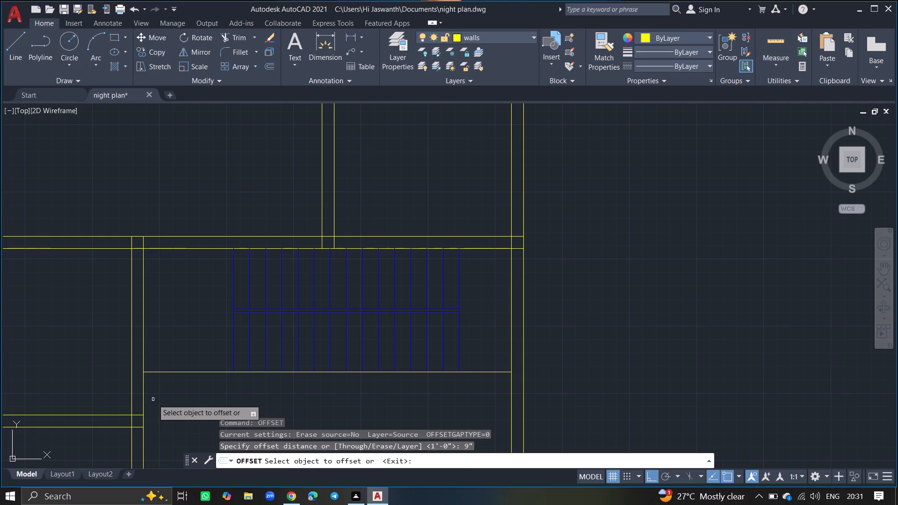
click(167, 373)
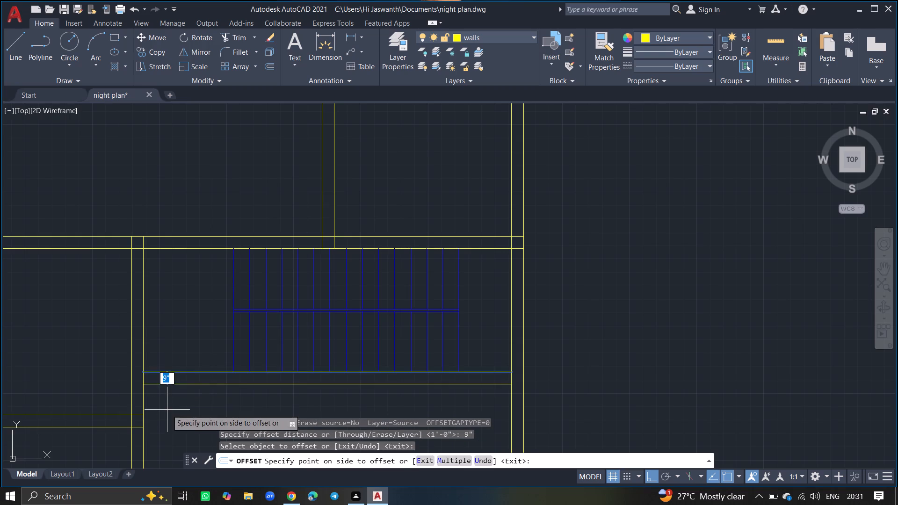
click(167, 410)
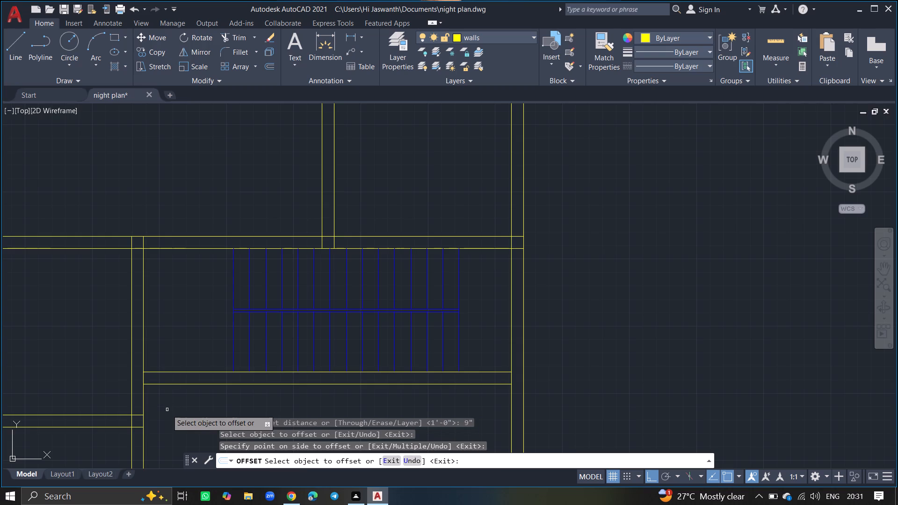
key(Return)
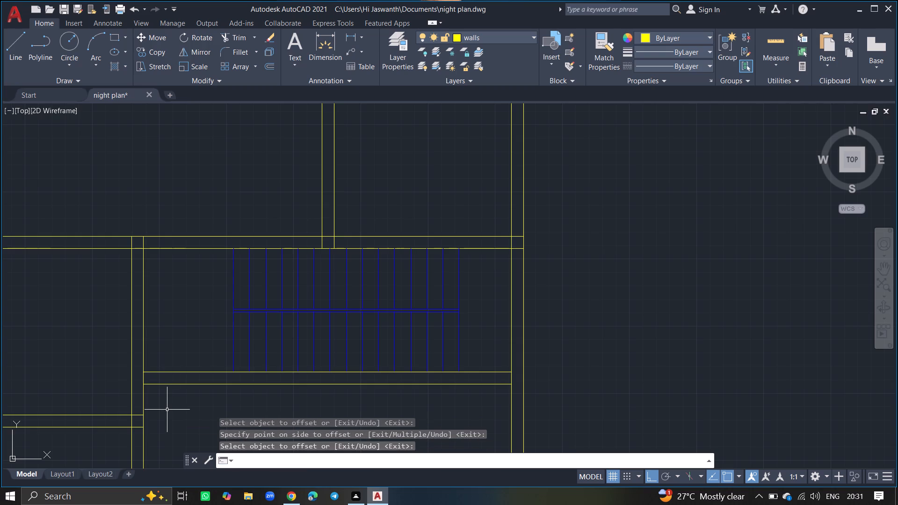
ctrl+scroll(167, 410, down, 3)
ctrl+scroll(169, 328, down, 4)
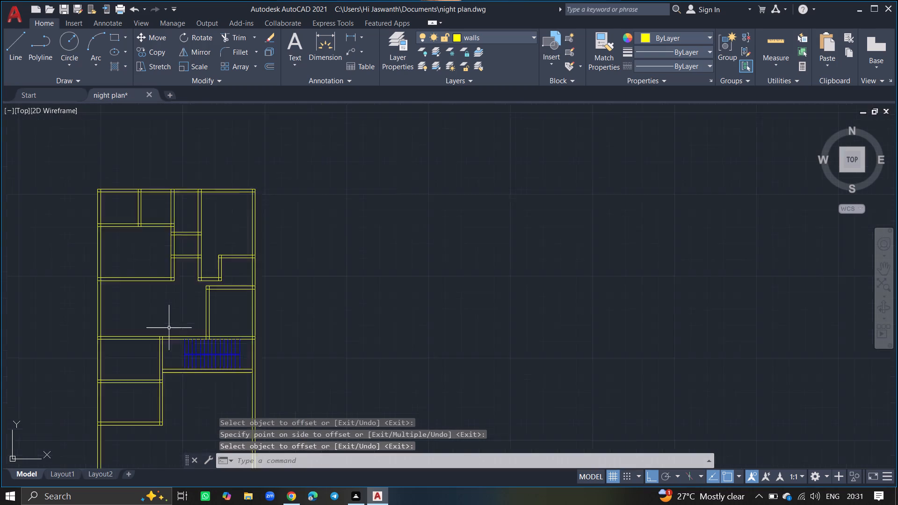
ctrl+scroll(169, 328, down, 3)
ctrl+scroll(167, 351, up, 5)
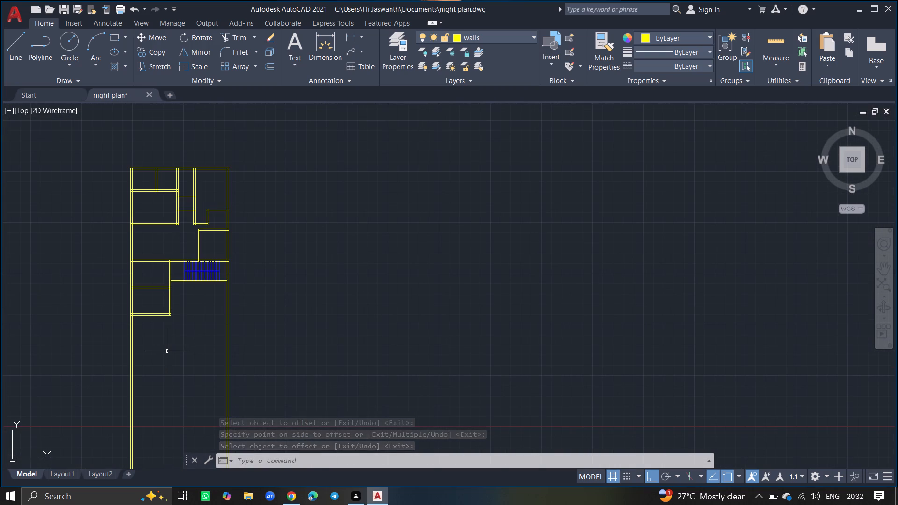
Make staircase the current layer.
click(394, 59)
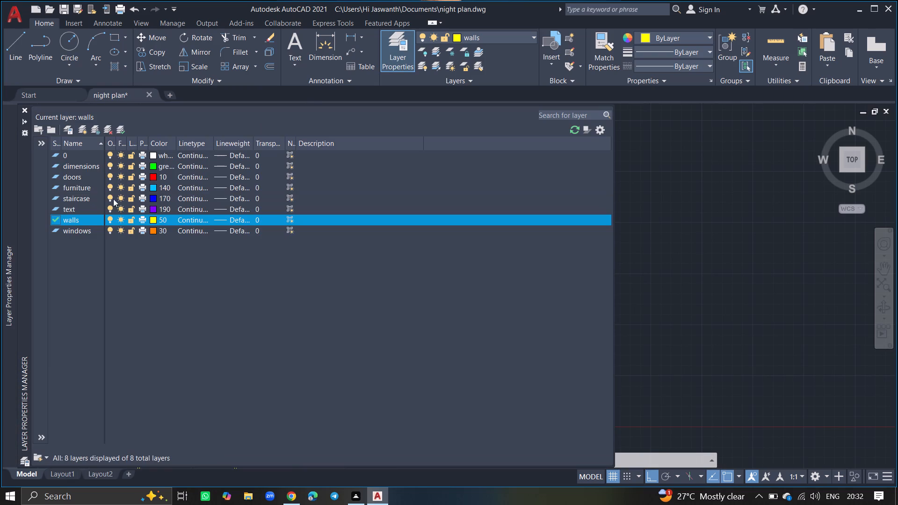
double_click(93, 200)
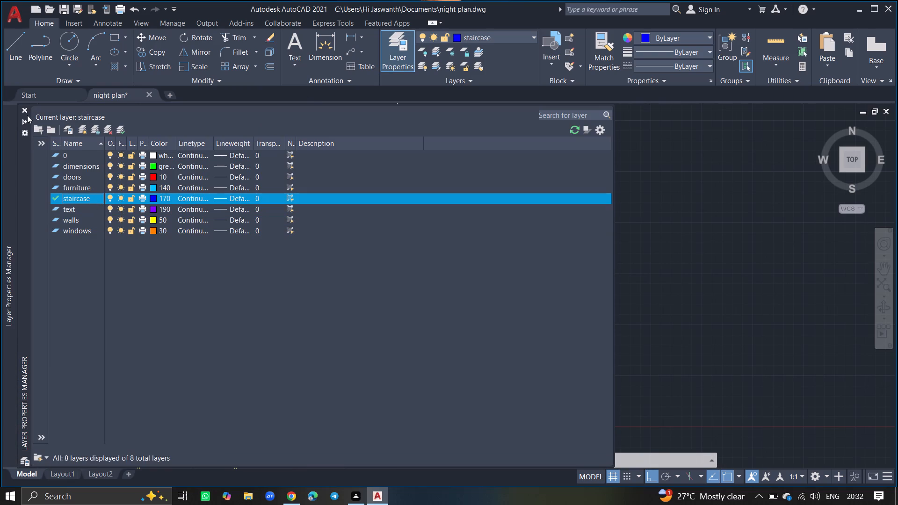
click(26, 111)
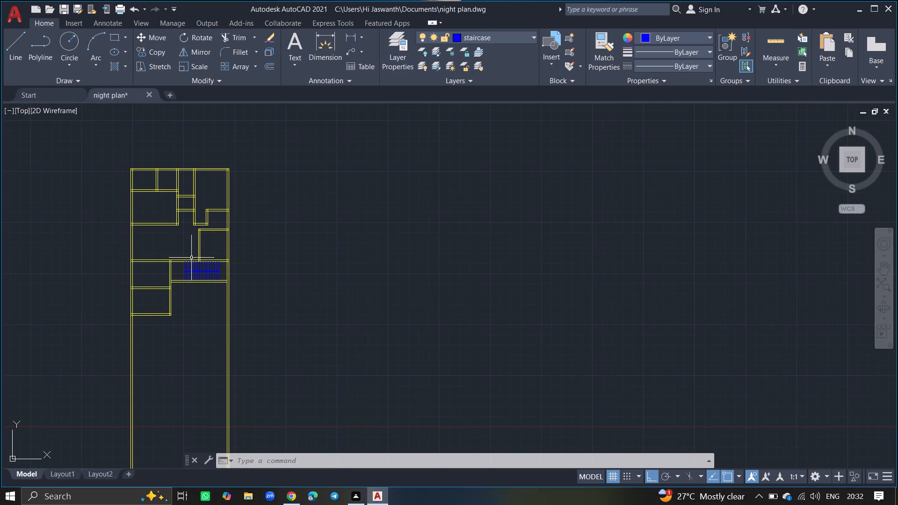
Draw a landing outline below the staircase wall: a line about 6' down from its lower face, then across to the partition on the left.
ctrl+scroll(186, 293, up, 4)
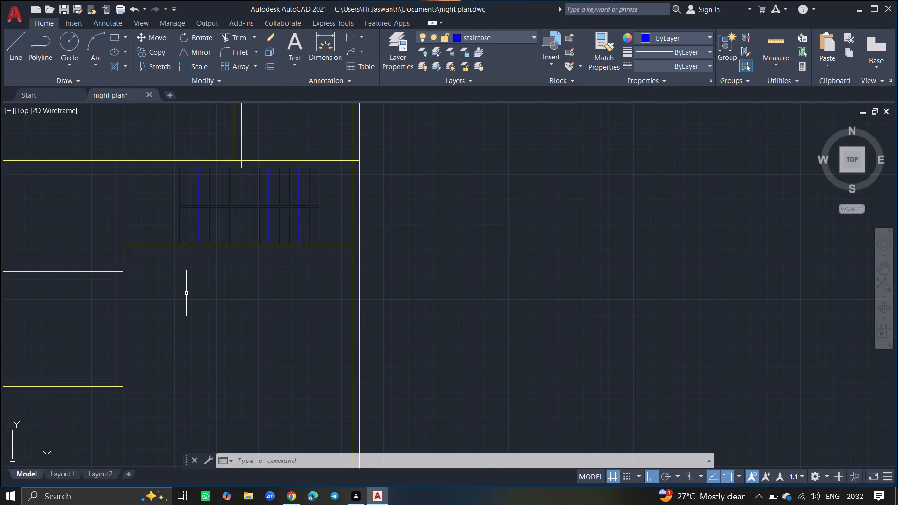
key(l)
key(Return)
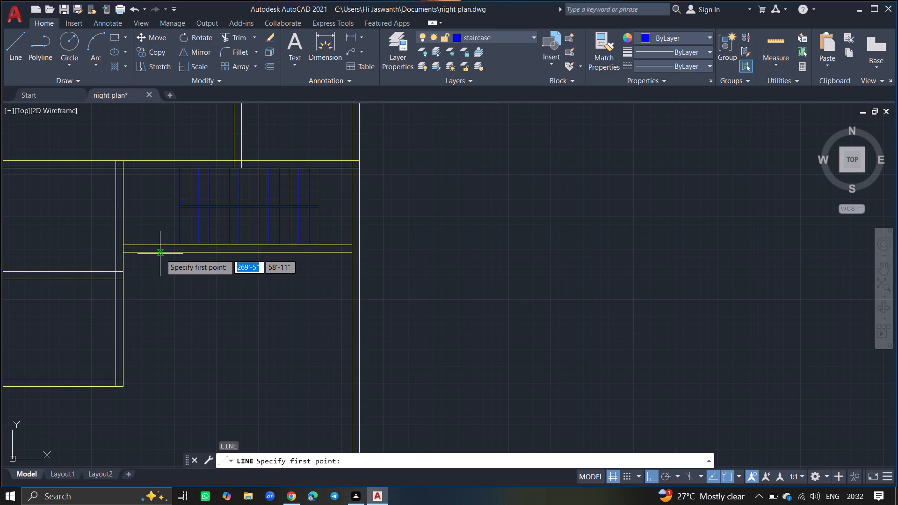
drag(160, 254, 167, 317)
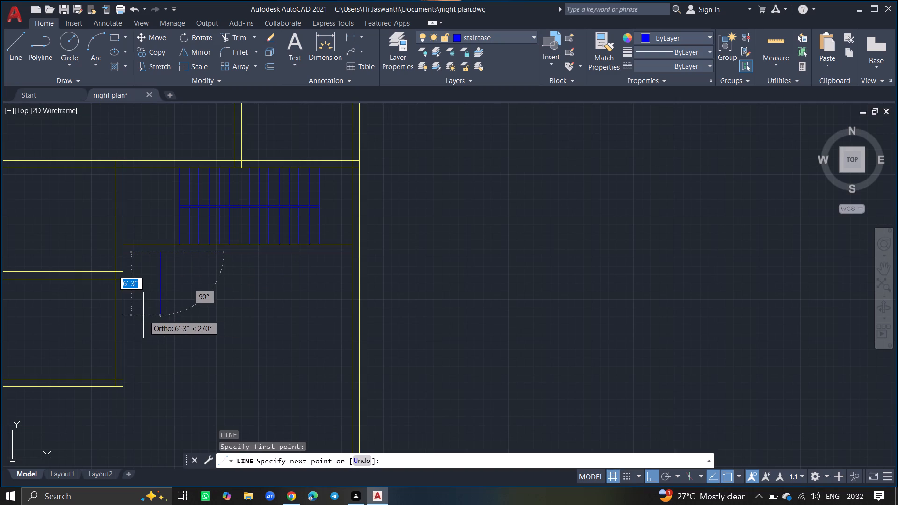
drag(158, 310, 137, 310)
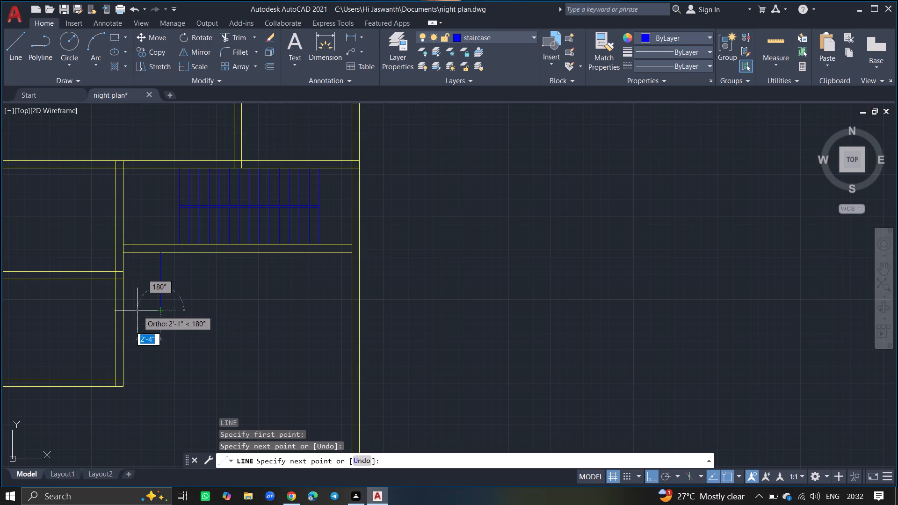
drag(137, 310, 124, 310)
click(124, 310)
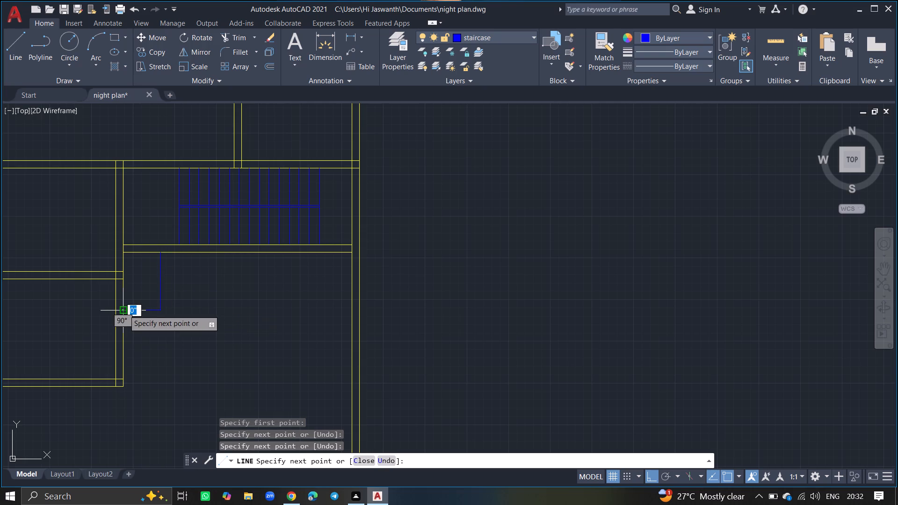
key(Return)
Draw a line over the landing's bottom edge, from its outer corner to the partition's face.
ctrl+scroll(124, 310, up, 2)
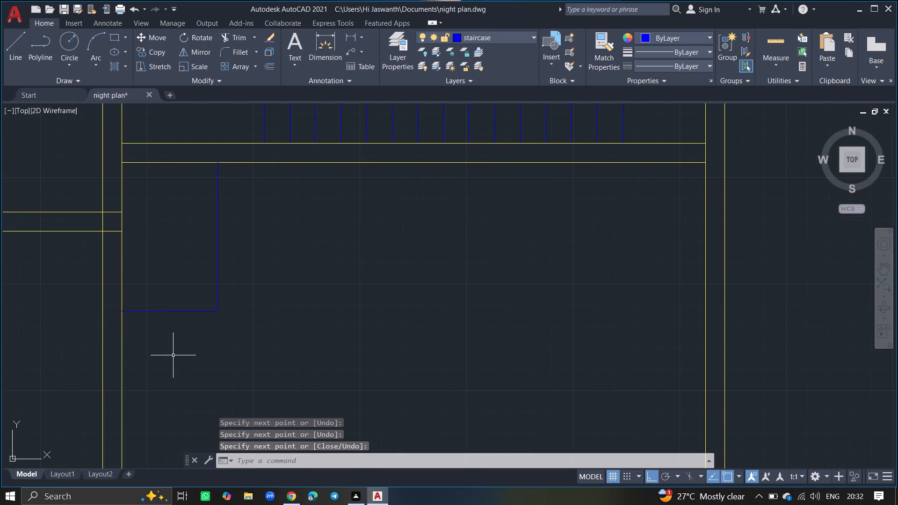
key(l)
key(Return)
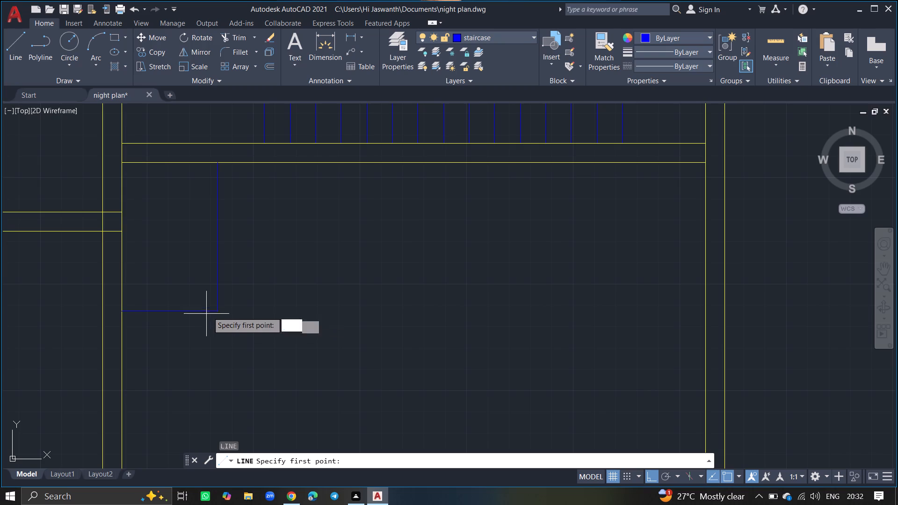
drag(216, 310, 147, 314)
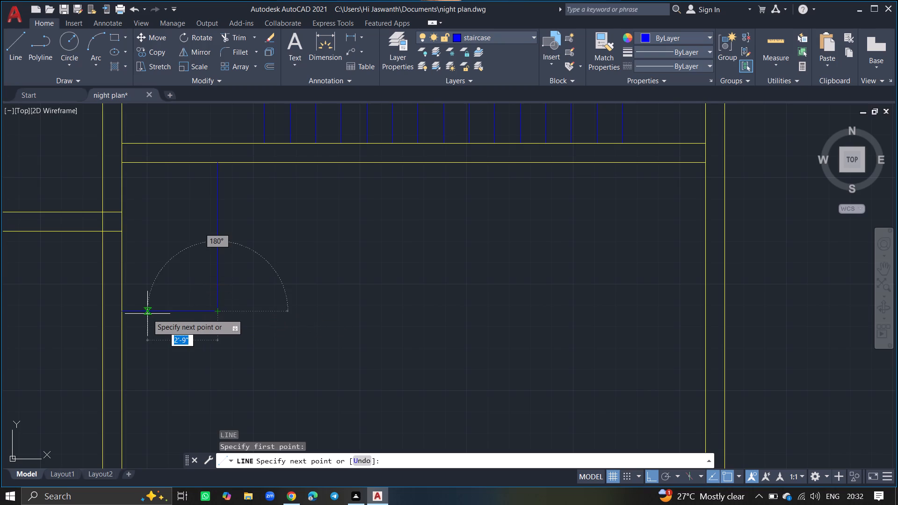
click(122, 309)
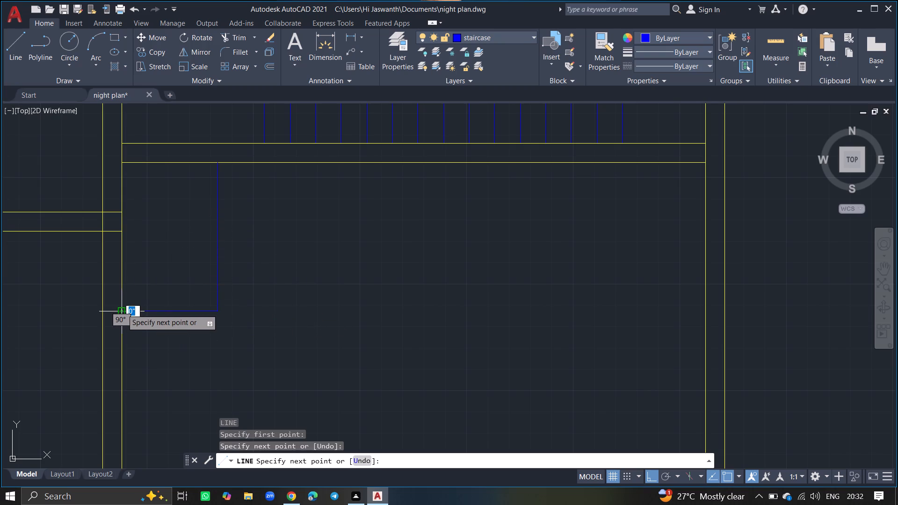
key(Return)
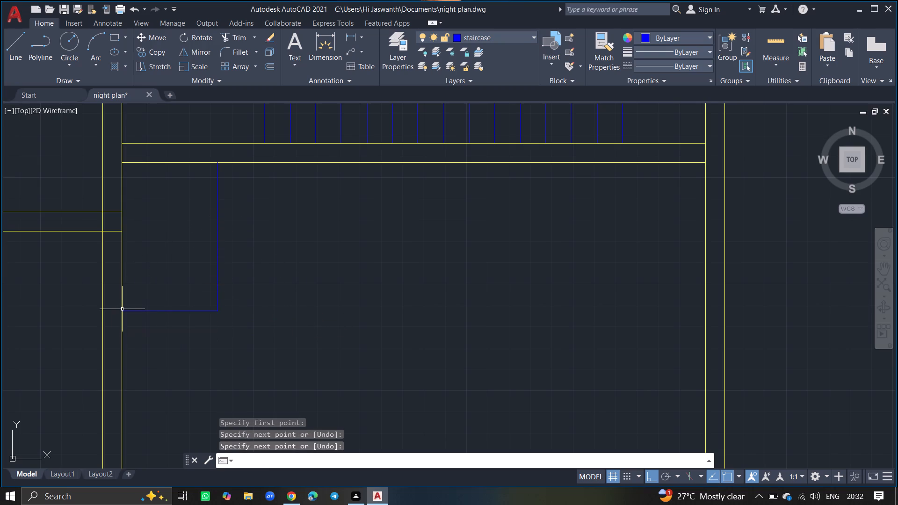
Offset the landing's bottom edge downward three times at 1' spacing to form the lower steps.
click(131, 309)
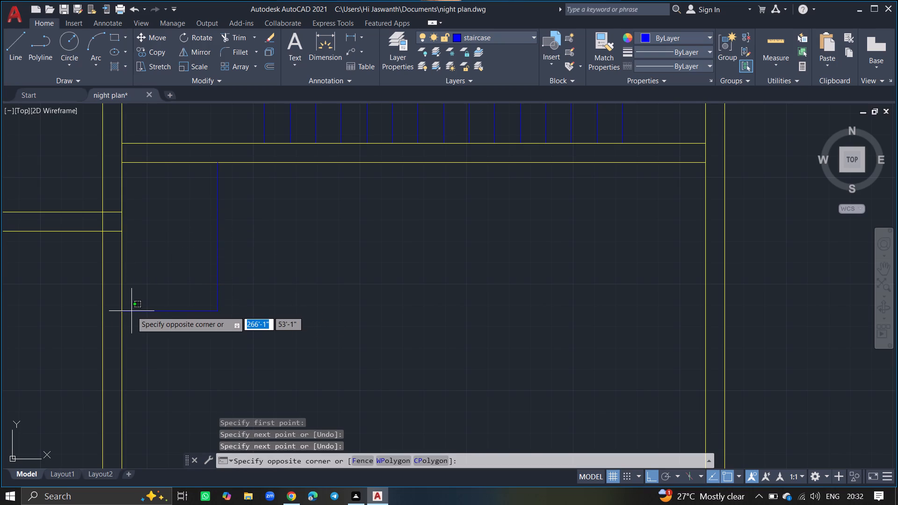
click(131, 311)
click(131, 311)
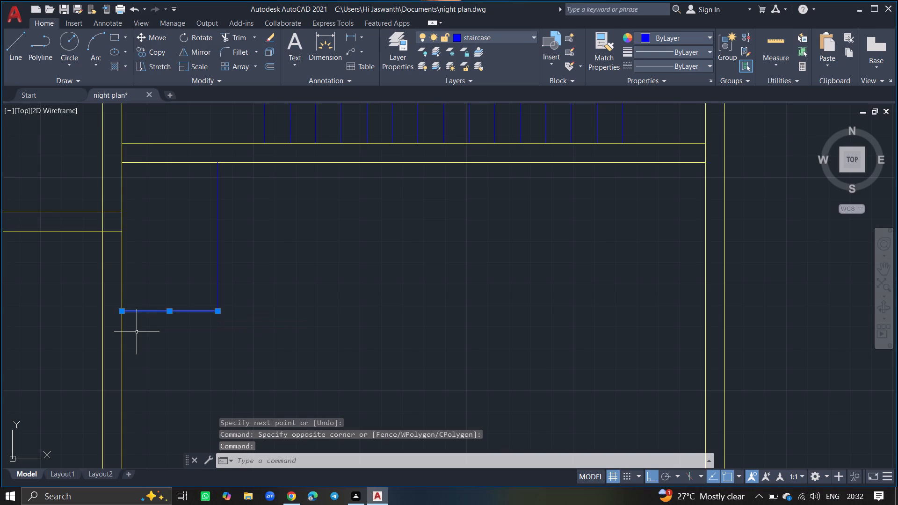
text(offset)
key(Return)
text(1')
key(Return)
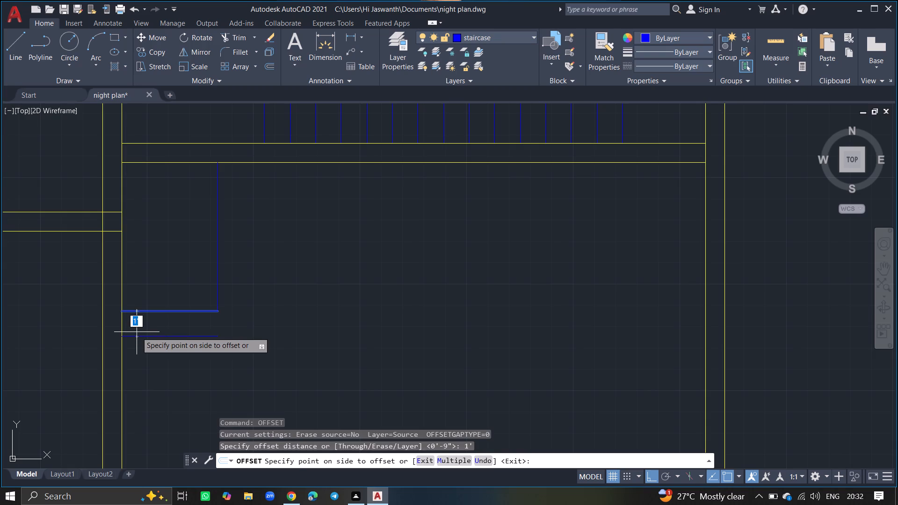
click(137, 332)
drag(137, 336, 137, 367)
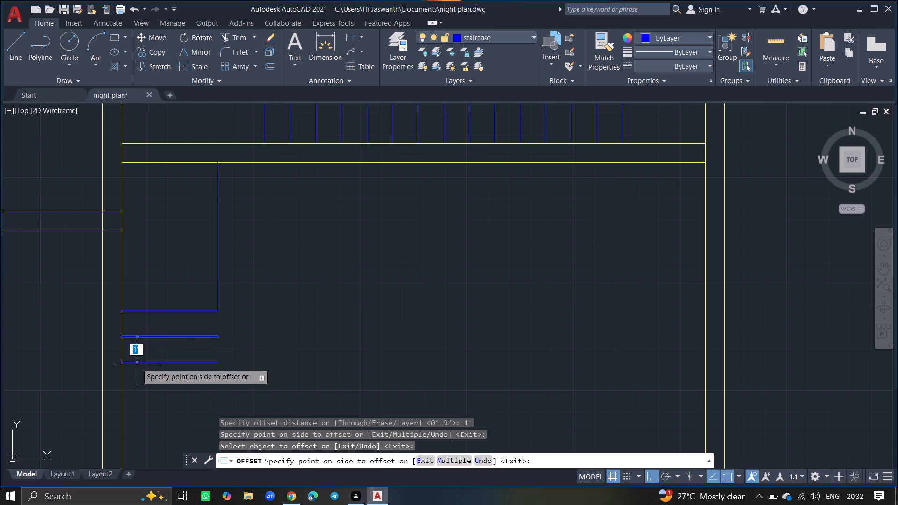
drag(137, 367, 137, 368)
click(137, 368)
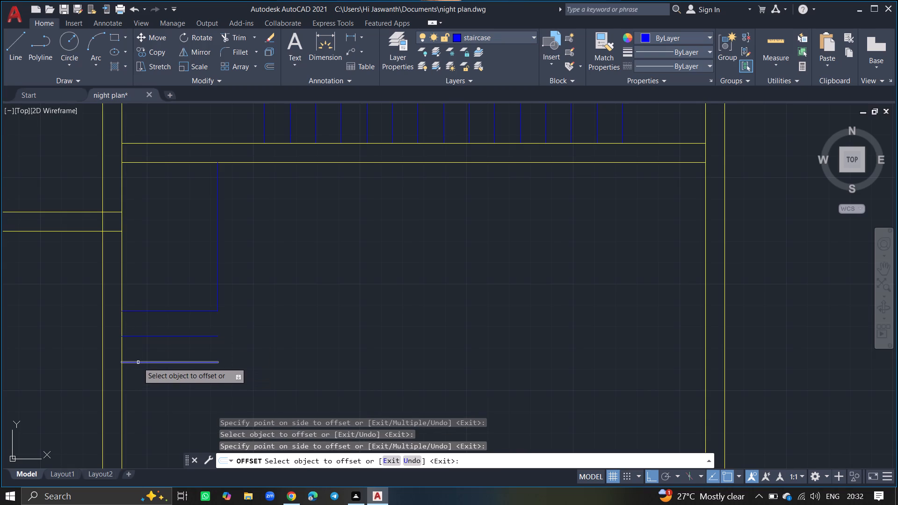
click(138, 362)
click(139, 380)
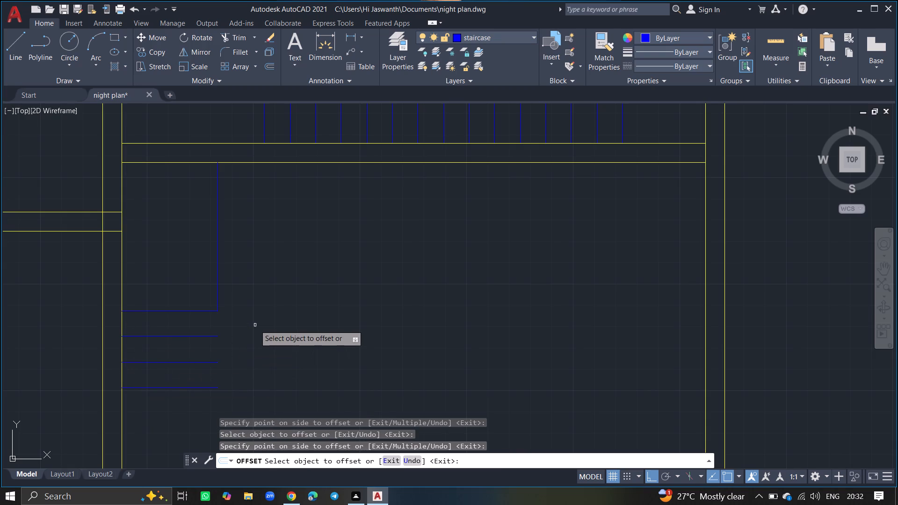
key(Return)
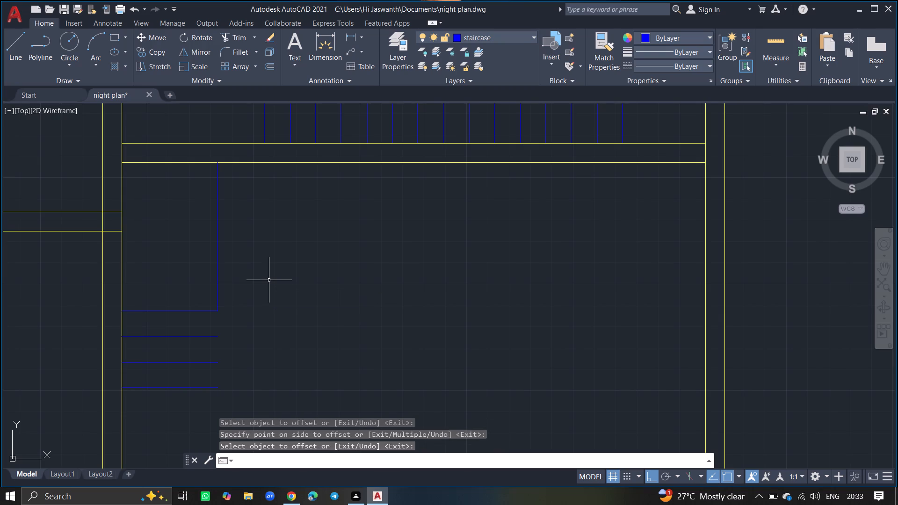
Draw a 3' vertical line from the landing's outer corner down to the lowest step, closing the steps' open ends.
key(l)
key(Return)
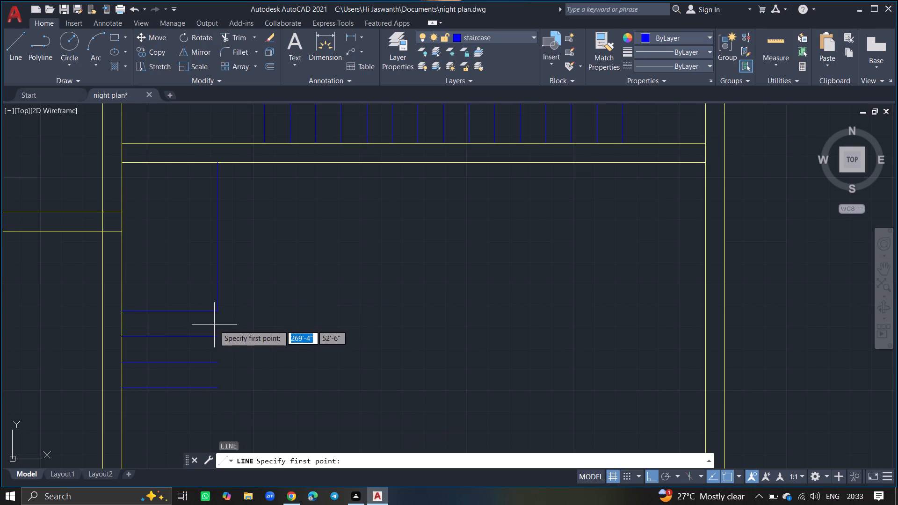
drag(218, 312, 220, 372)
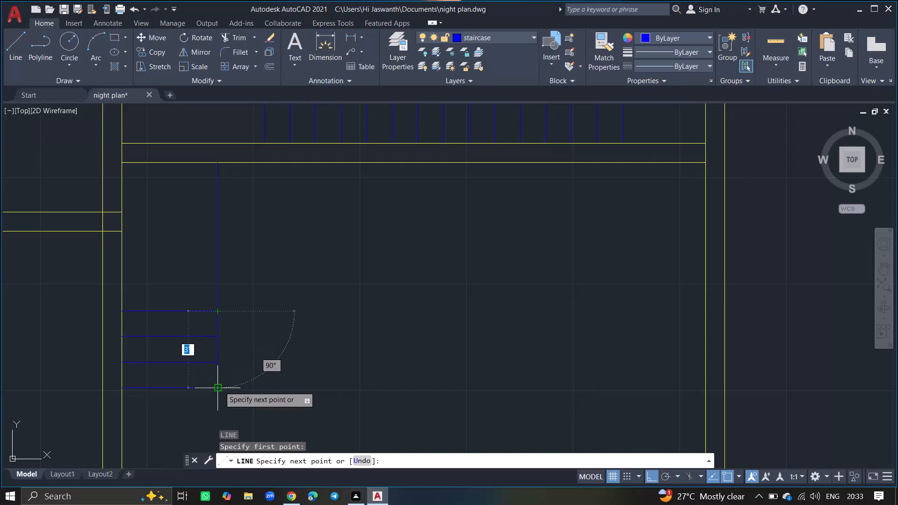
click(218, 387)
key(Return)
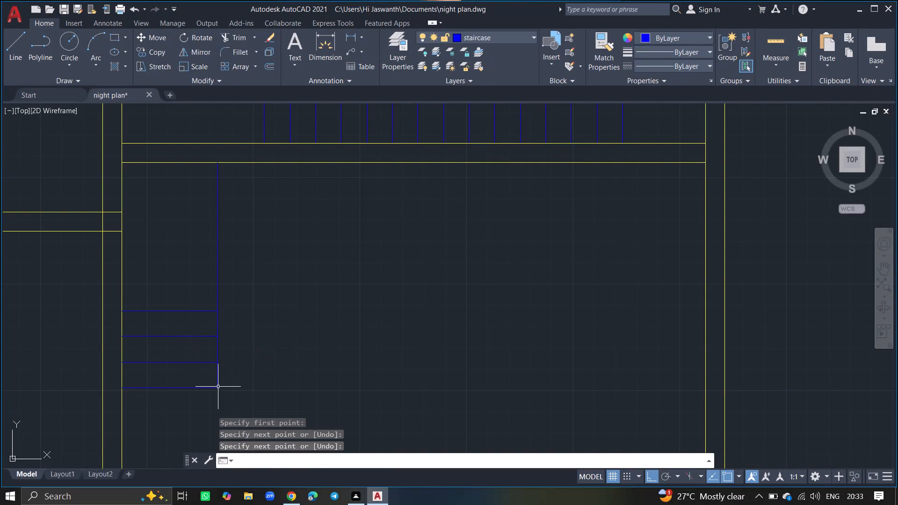
Draw a horizontal line about 2'-3" long to the right from the landing's lower outer corner.
key(l)
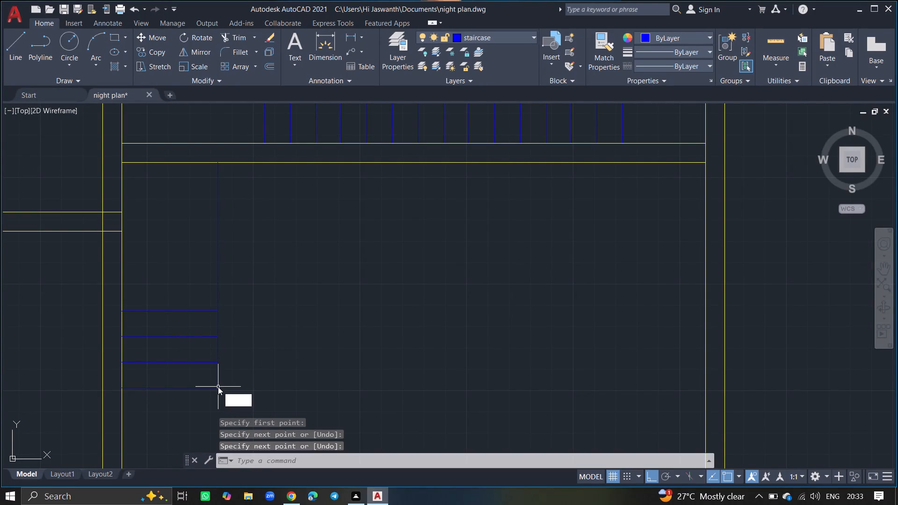
key(Return)
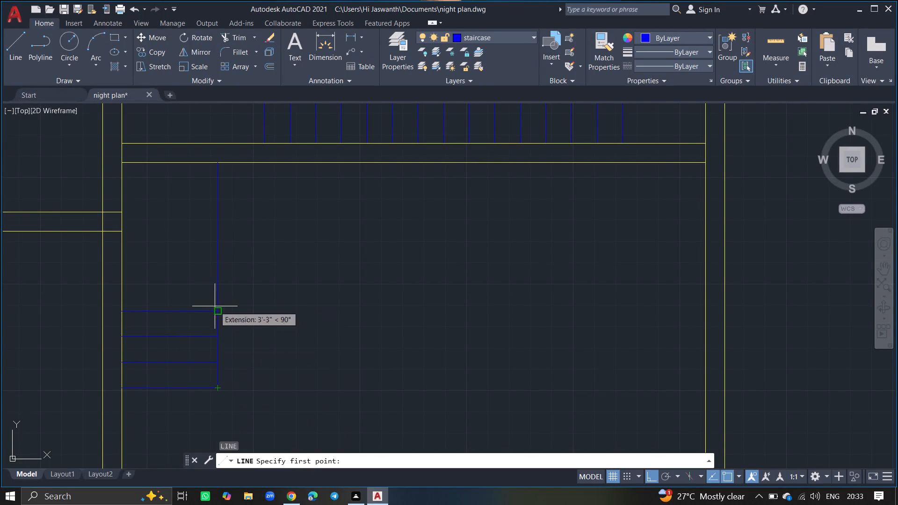
click(217, 308)
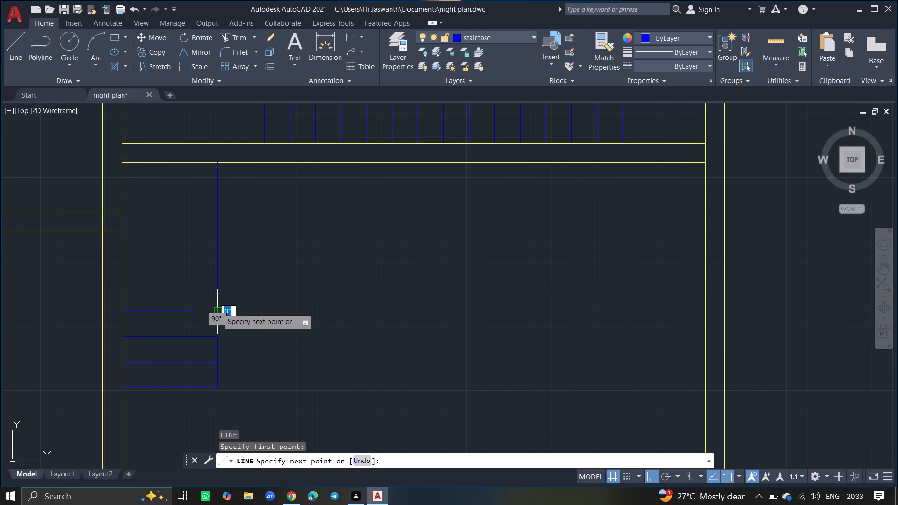
click(276, 310)
key(Return)
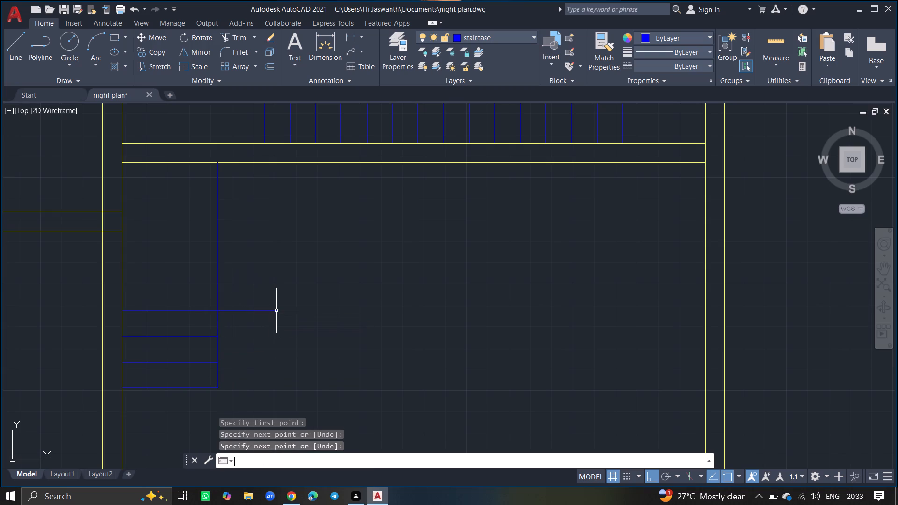
Offset the landing's vertical outer edge to the right three times at 1' spacing to form the side steps.
click(216, 279)
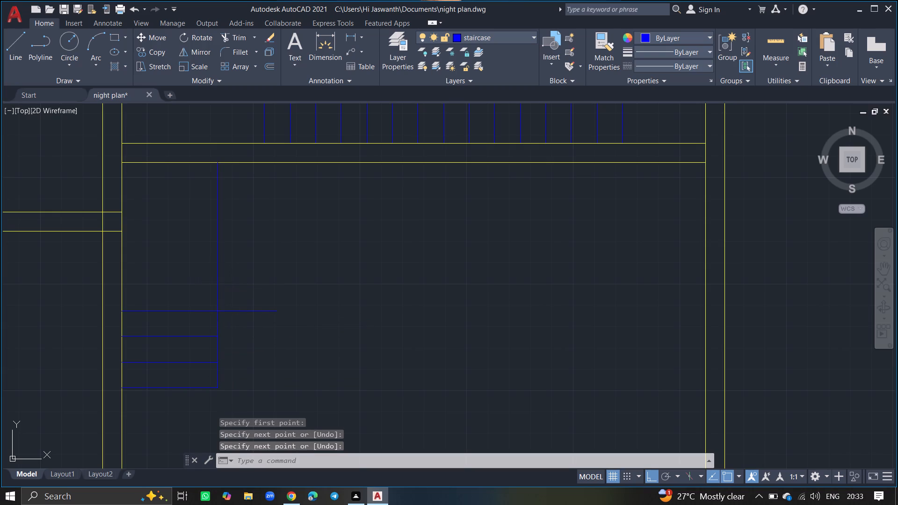
text(offset)
key(Return)
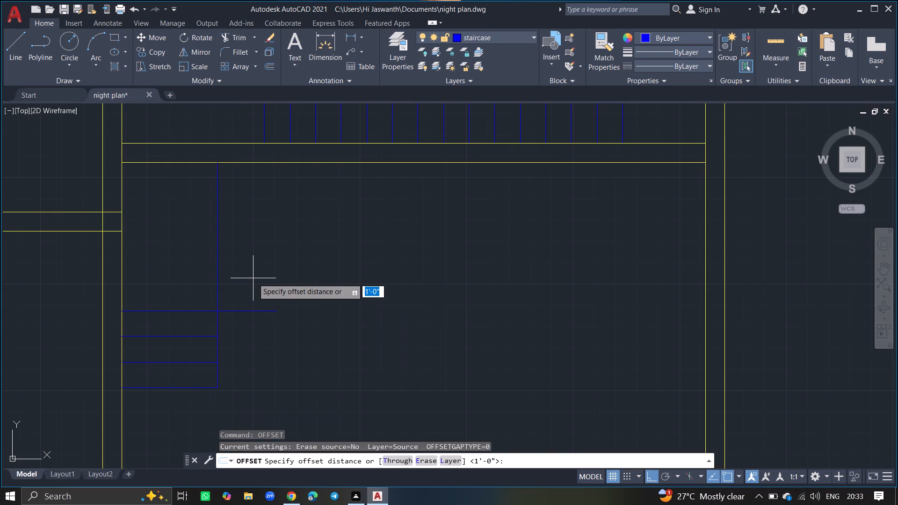
key(Return)
click(231, 268)
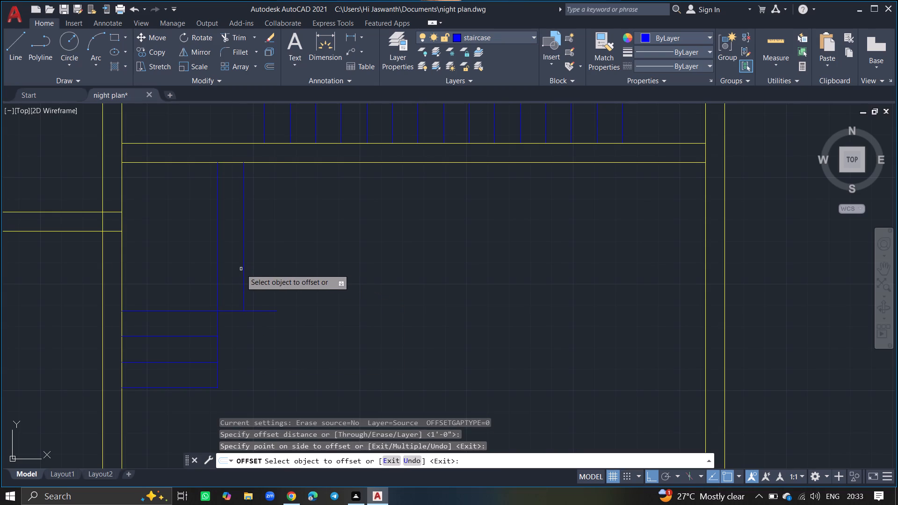
drag(243, 270, 258, 278)
click(258, 278)
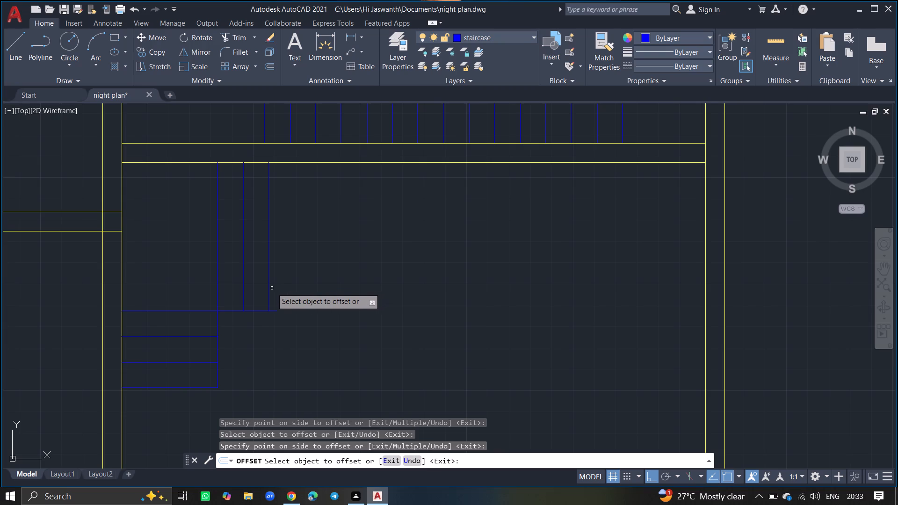
drag(269, 288, 277, 288)
click(277, 288)
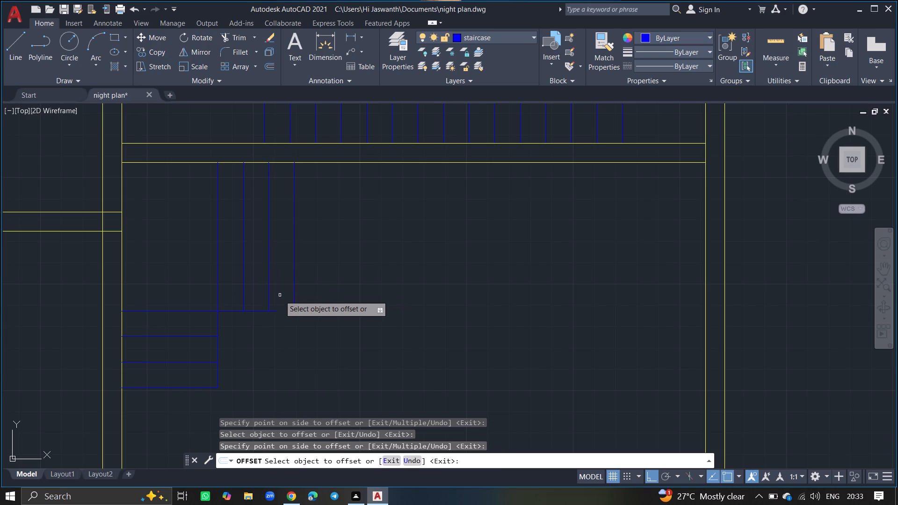
key(Return)
Extend the horizontal line at the landing's lower outer corner to meet the outermost side step.
text(ex)
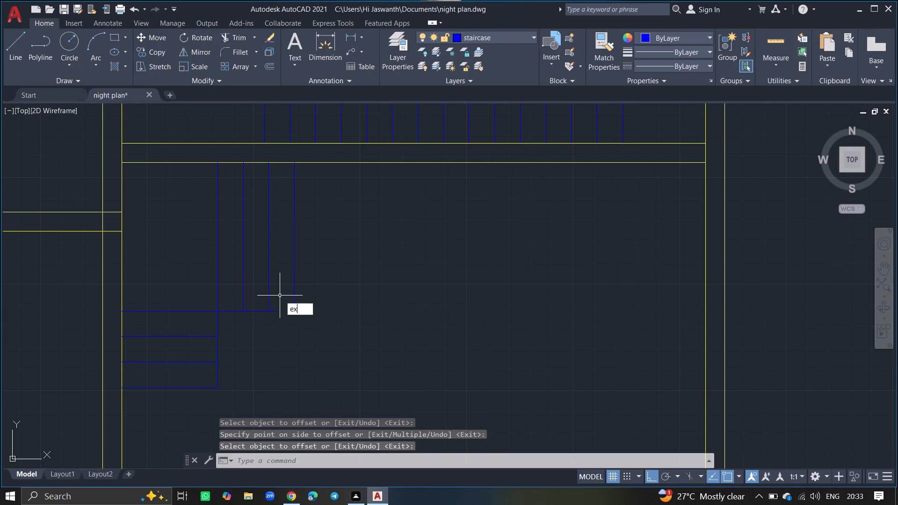
key(Return)
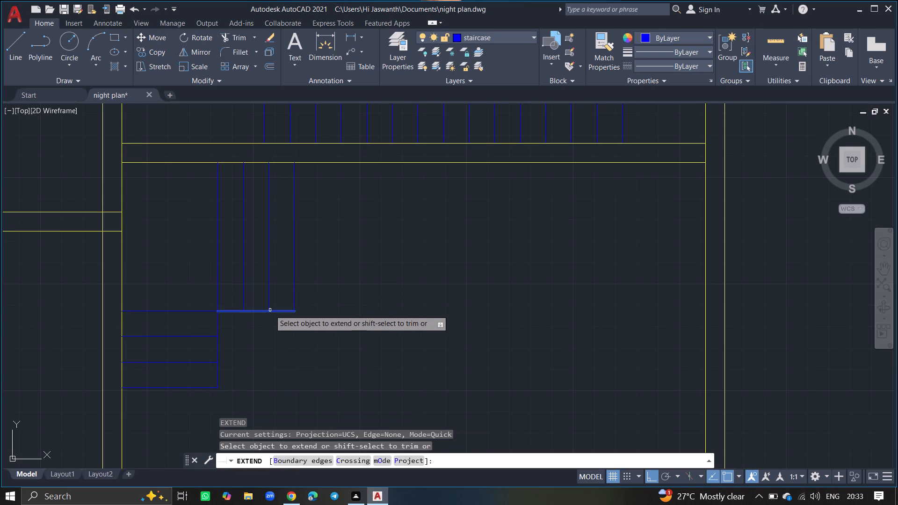
drag(270, 310, 339, 307)
key(Return)
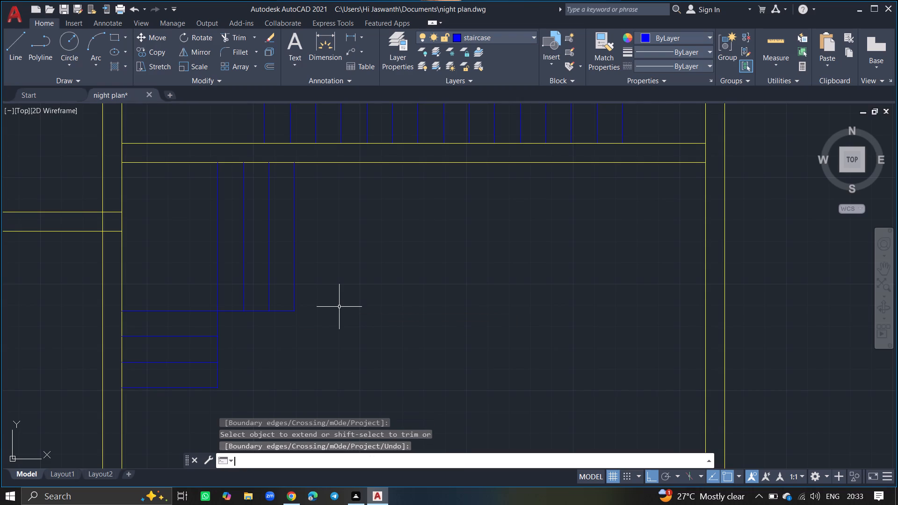
Make the doors layer the current layer.
ctrl+scroll(339, 307, down, 4)
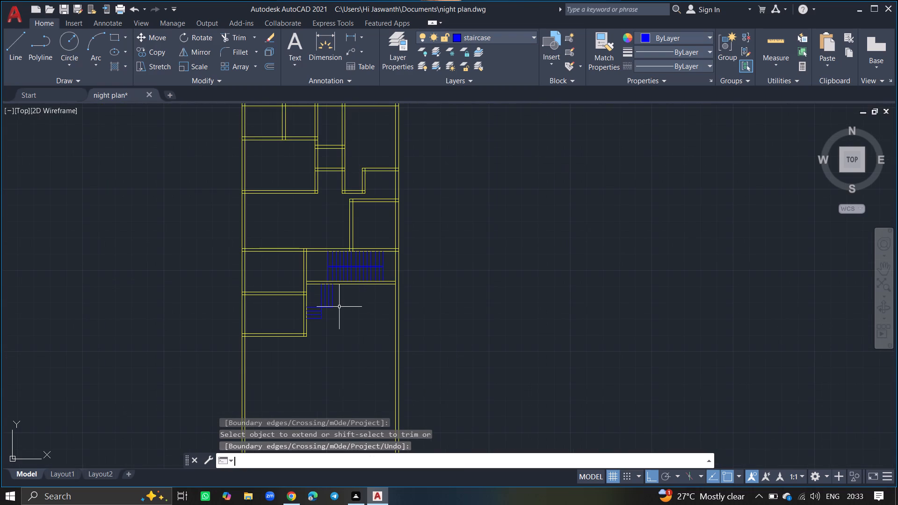
ctrl+scroll(339, 307, down, 1)
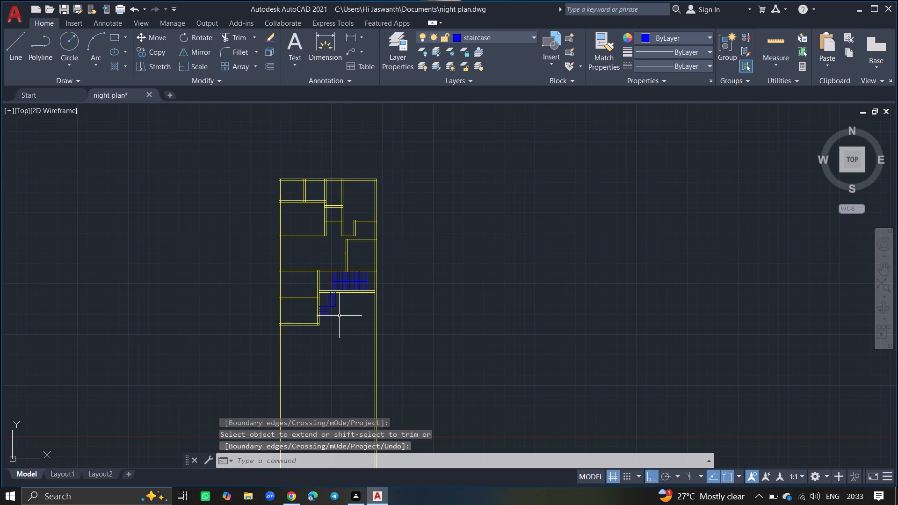
click(395, 59)
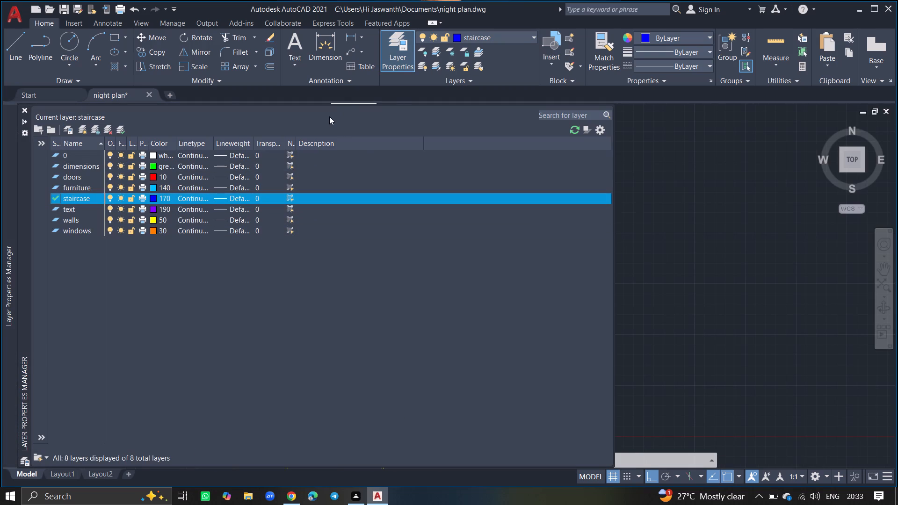
double_click(87, 178)
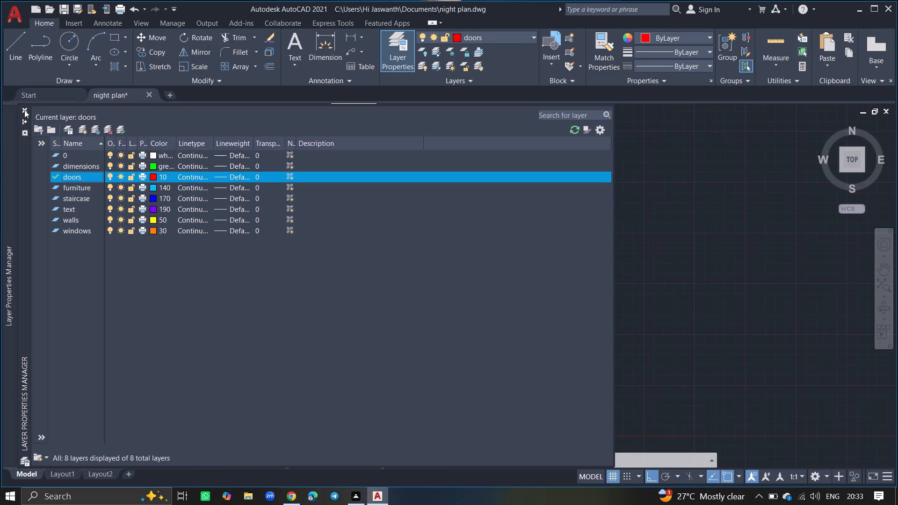
click(24, 110)
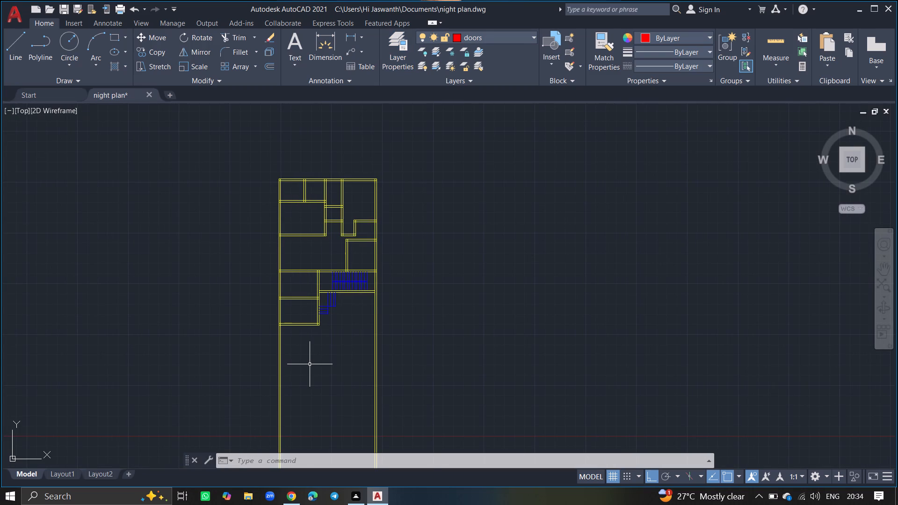
Draw a horizontal line across the plan below the lowest rooms, joining the outer faces of the two exterior side walls.
text(trim)
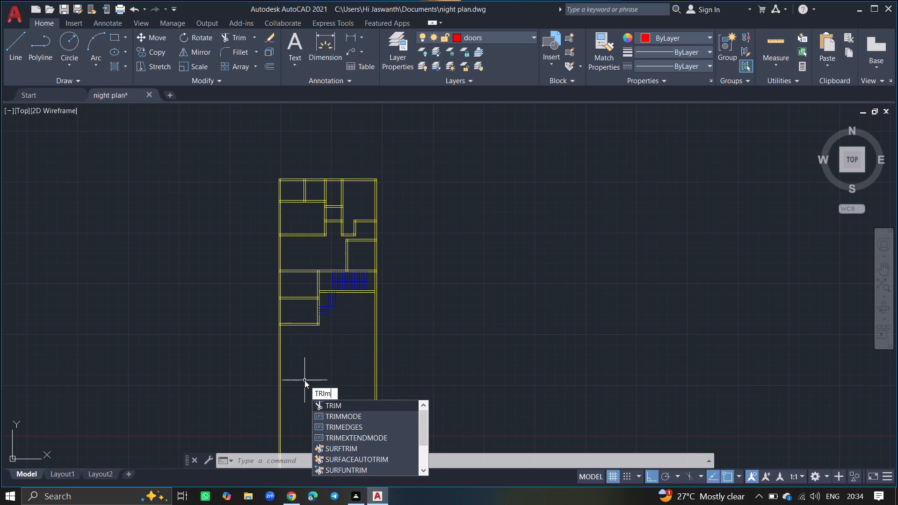
key(Escape)
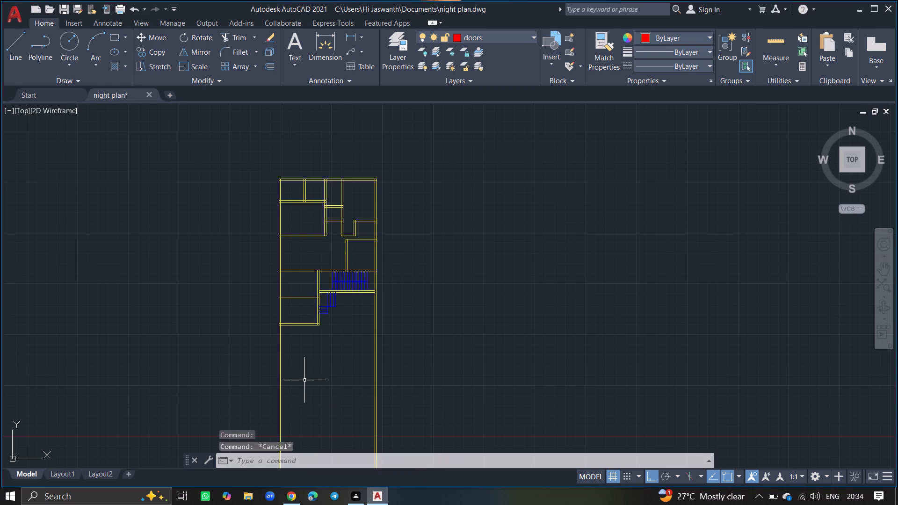
text(line)
key(Return)
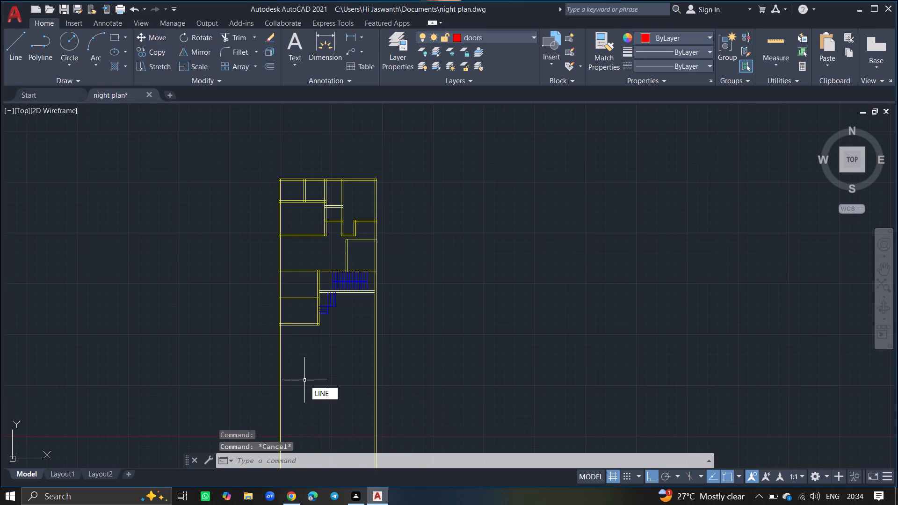
ctrl+scroll(281, 368, up, 4)
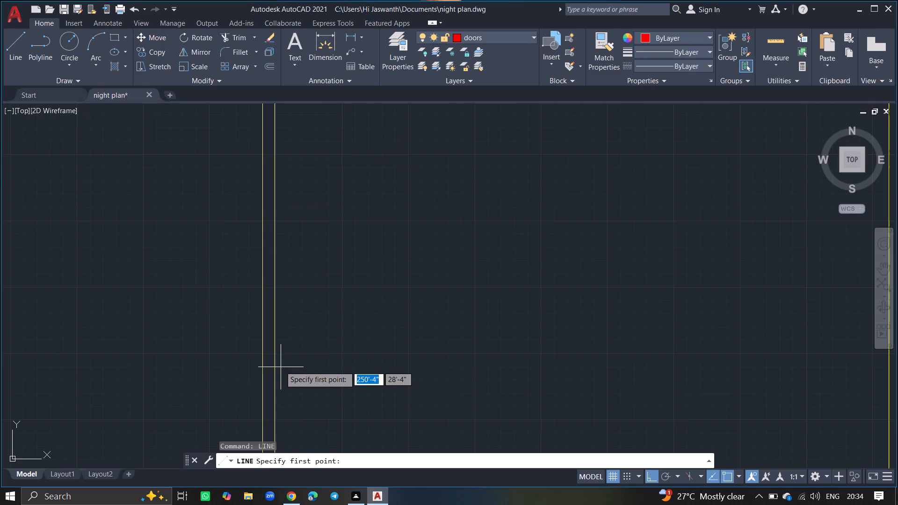
ctrl+scroll(260, 303, down, 4)
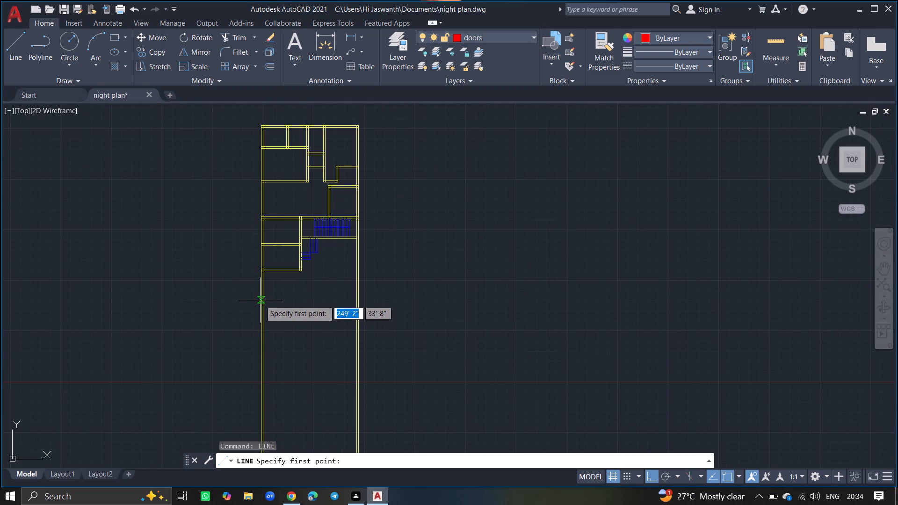
drag(261, 302, 353, 297)
ctrl+scroll(362, 301, up, 5)
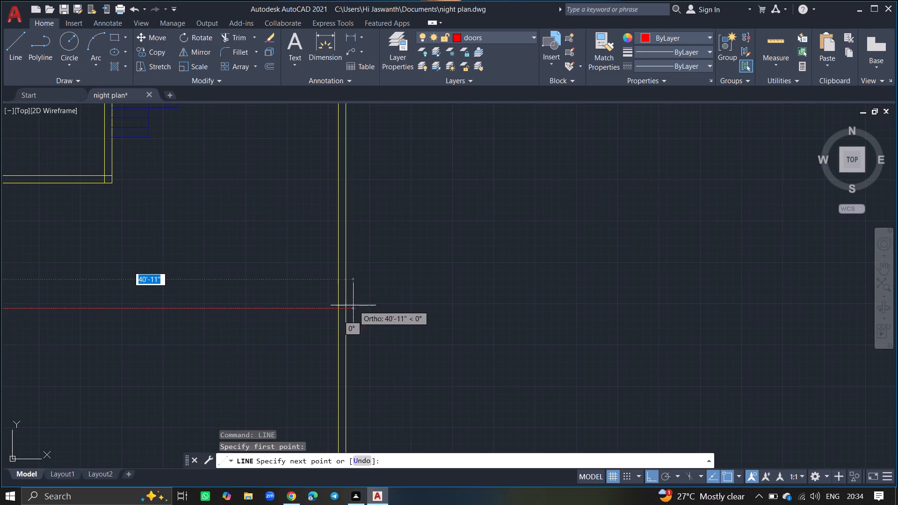
click(347, 308)
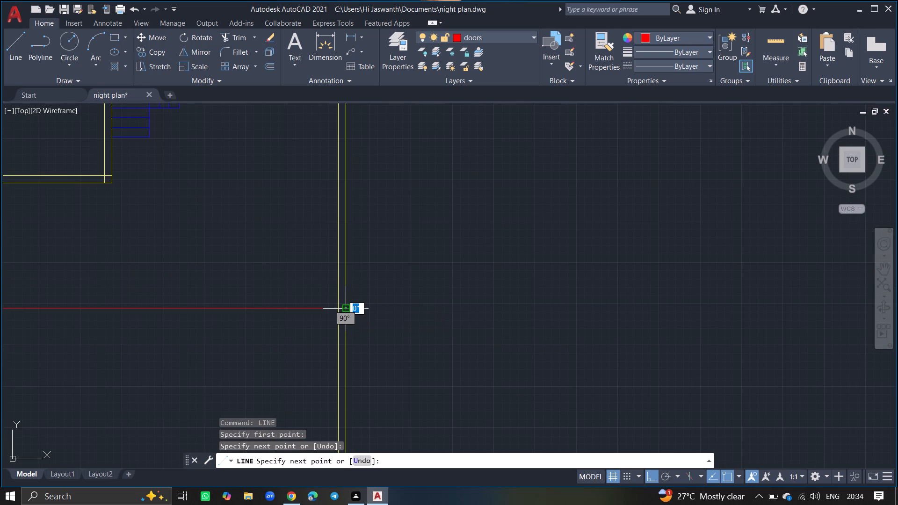
key(Return)
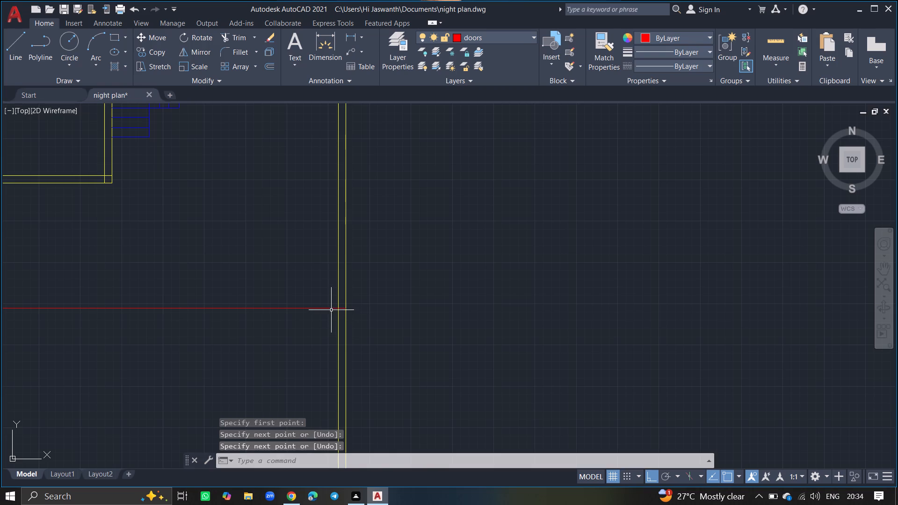
Move the new horizontal bottom line to the walls layer.
click(330, 307)
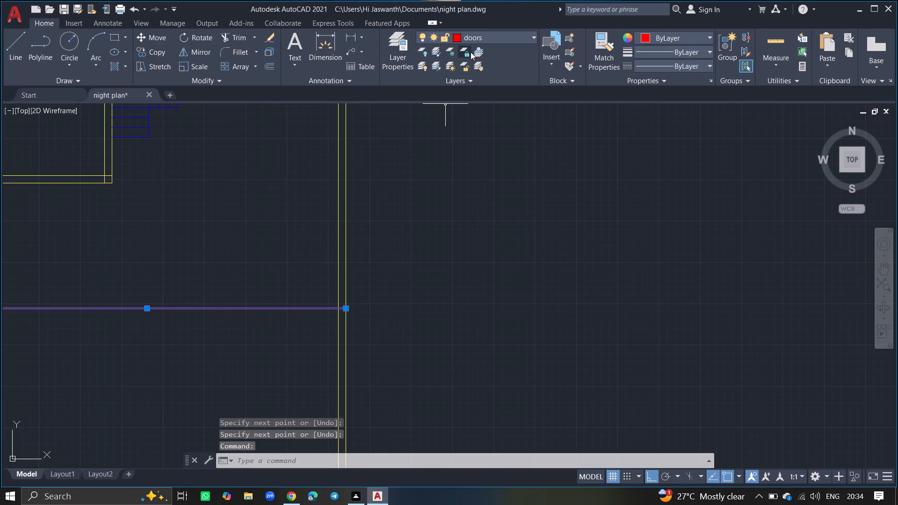
click(477, 37)
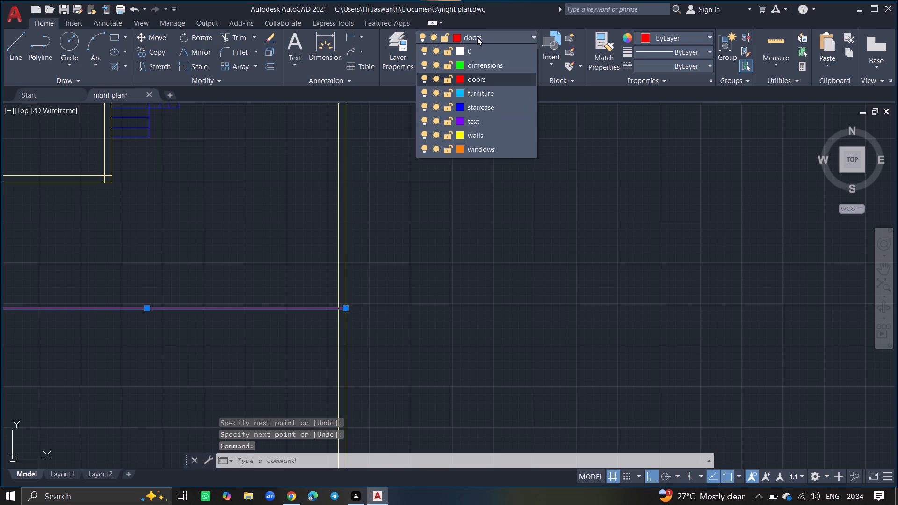
click(476, 133)
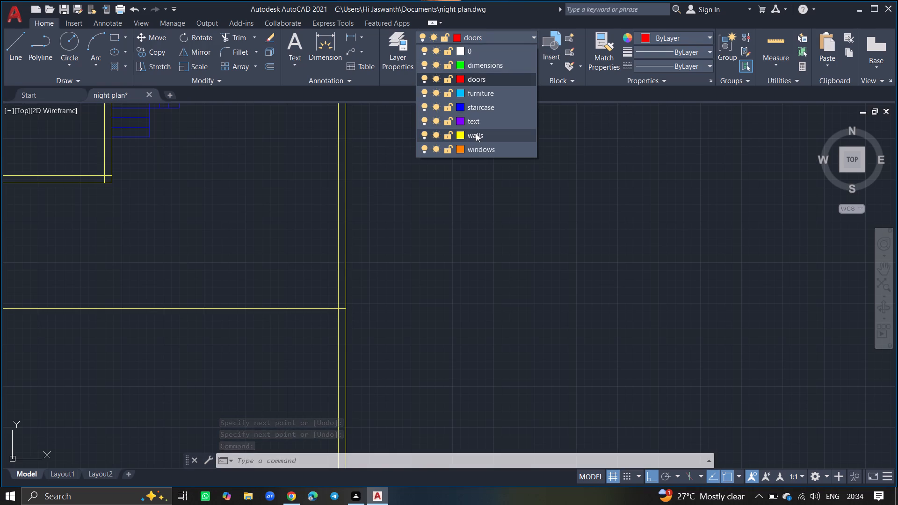
key(Return)
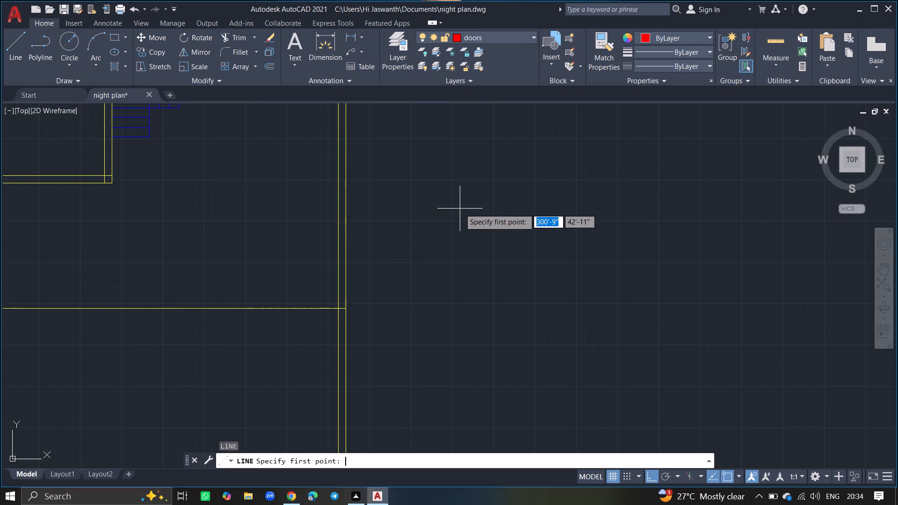
key(Escape)
Trim off both exterior side walls' double lines where they run below the new bottom line.
text(trim)
key(Return)
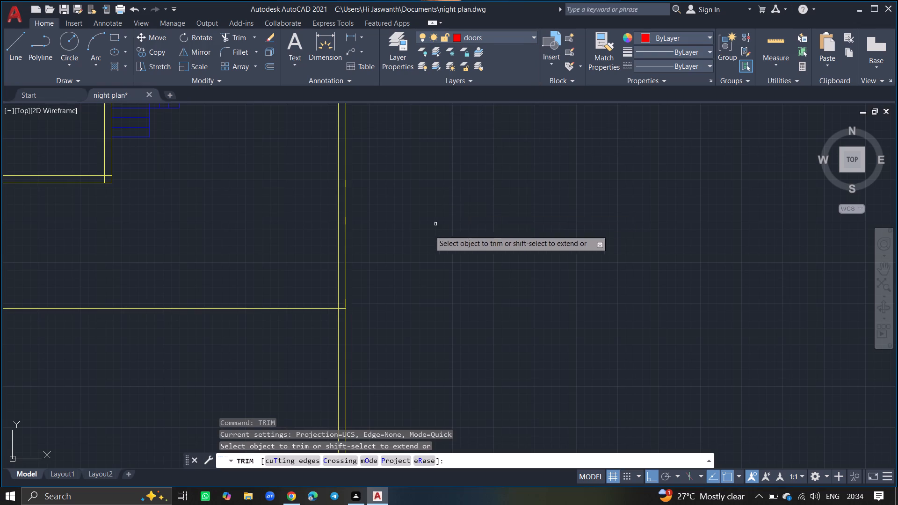
click(385, 352)
click(299, 358)
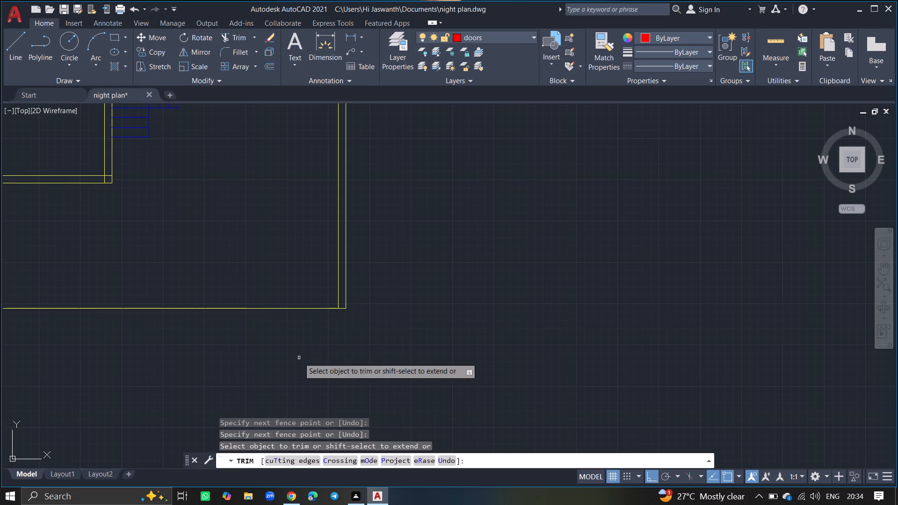
ctrl+scroll(299, 358, down, 3)
click(231, 375)
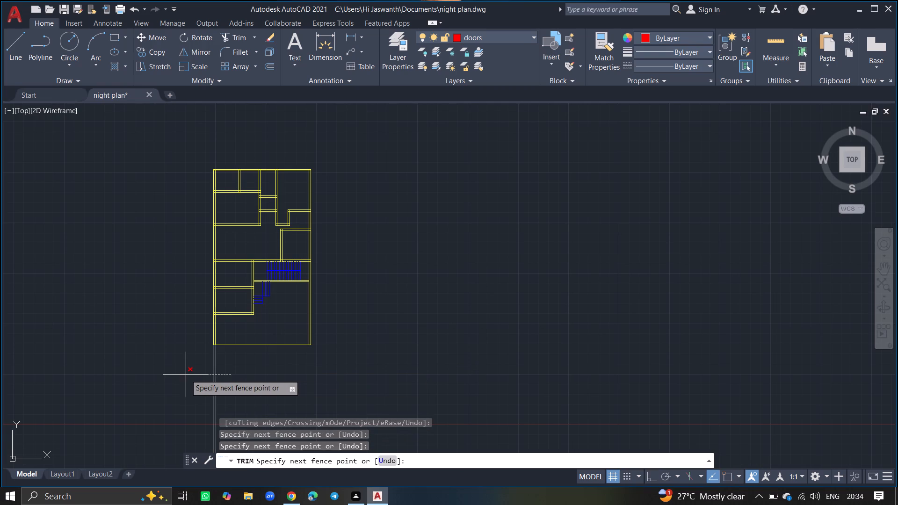
click(186, 375)
key(Return)
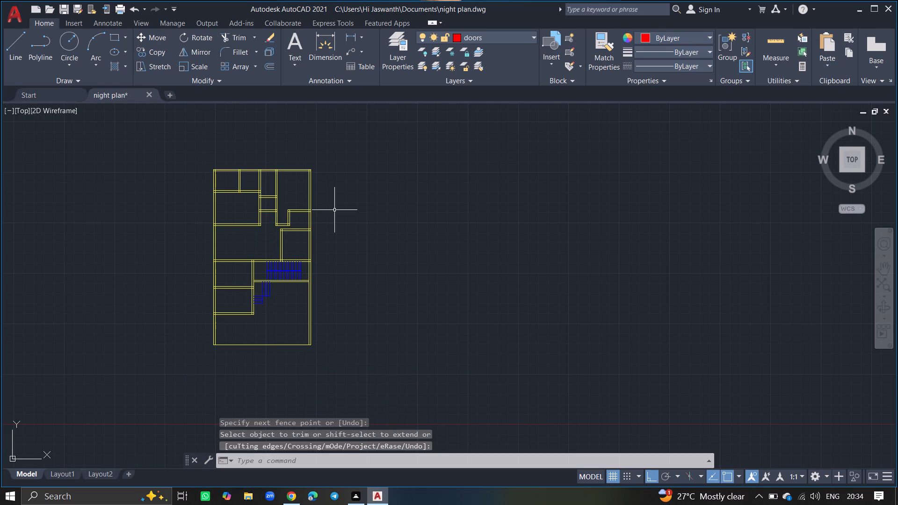
Insert the Door - Imperial block from the architectural samples in the empty space to the right of the plan.
key(ctrl+3)
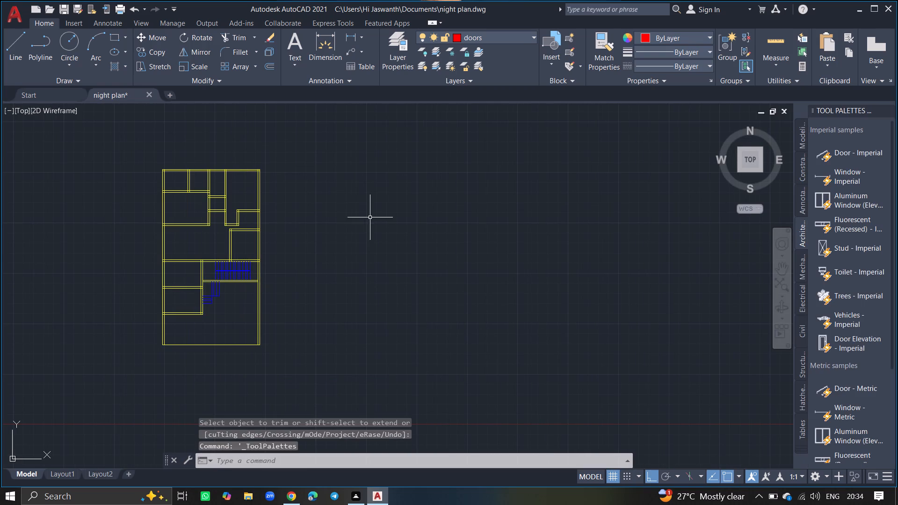
click(849, 156)
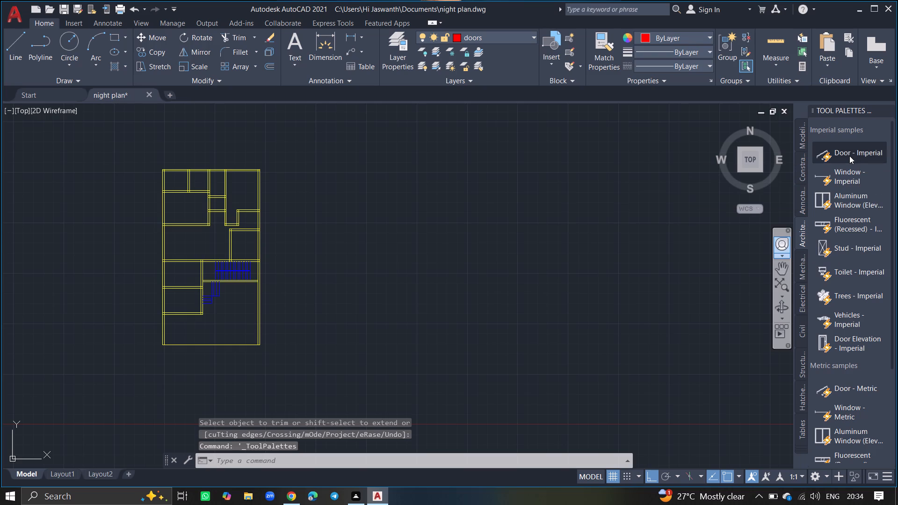
click(463, 278)
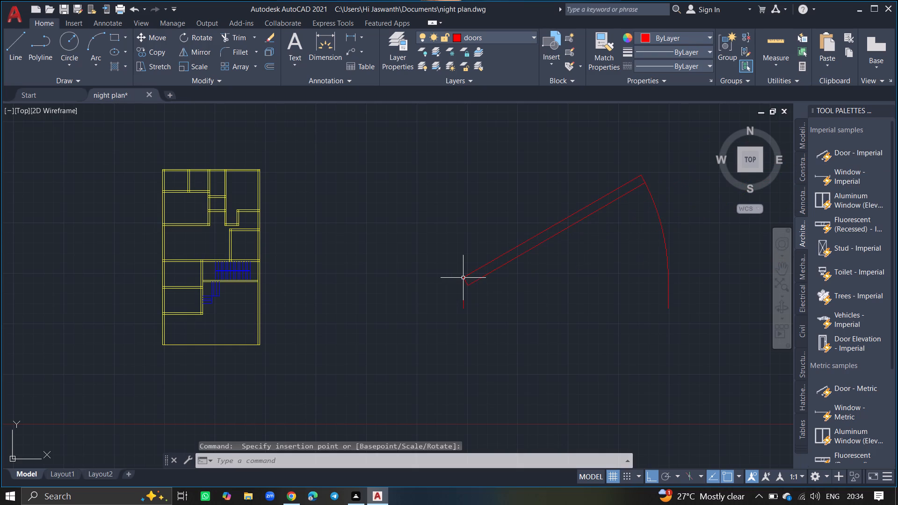
Set the inserted door block's opening angle to Open 90º.
click(463, 278)
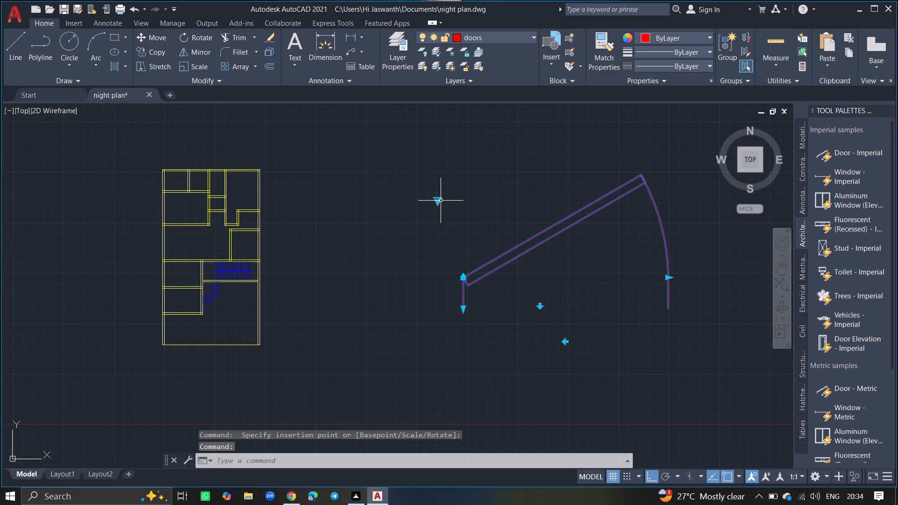
click(439, 200)
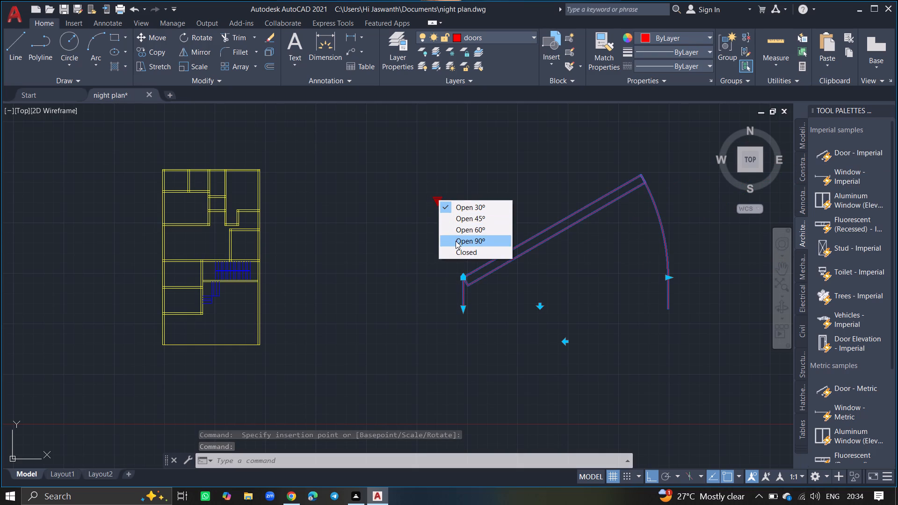
click(456, 241)
key(Escape)
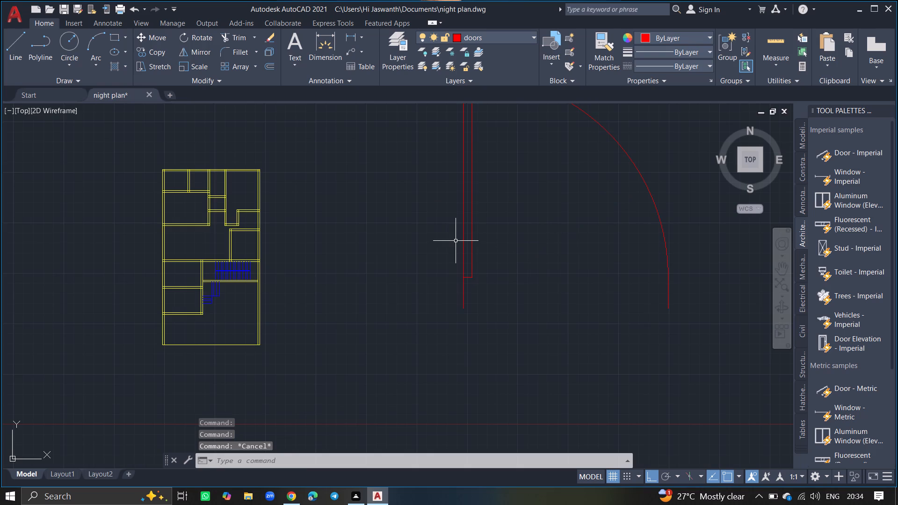
Scale the door block down freehand from a base point on its leaf, to roughly the width of a small room.
ctrl+scroll(456, 241, down, 2)
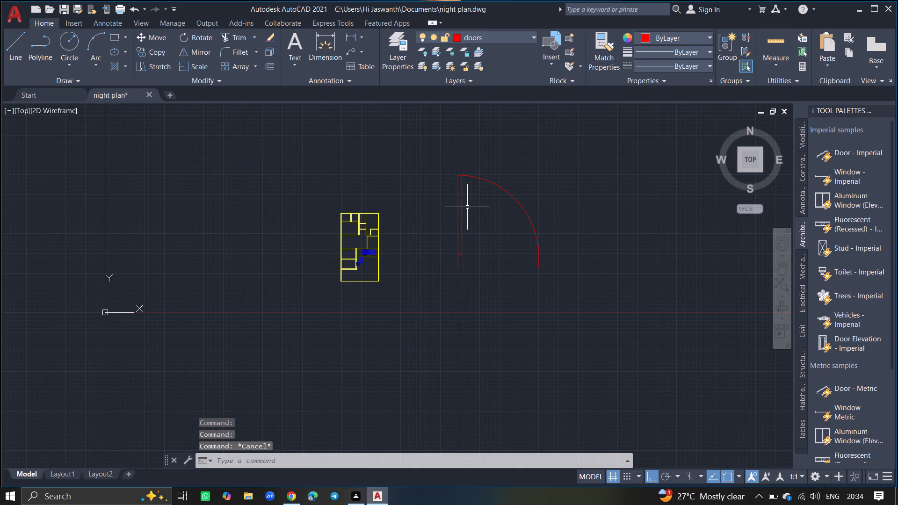
click(462, 211)
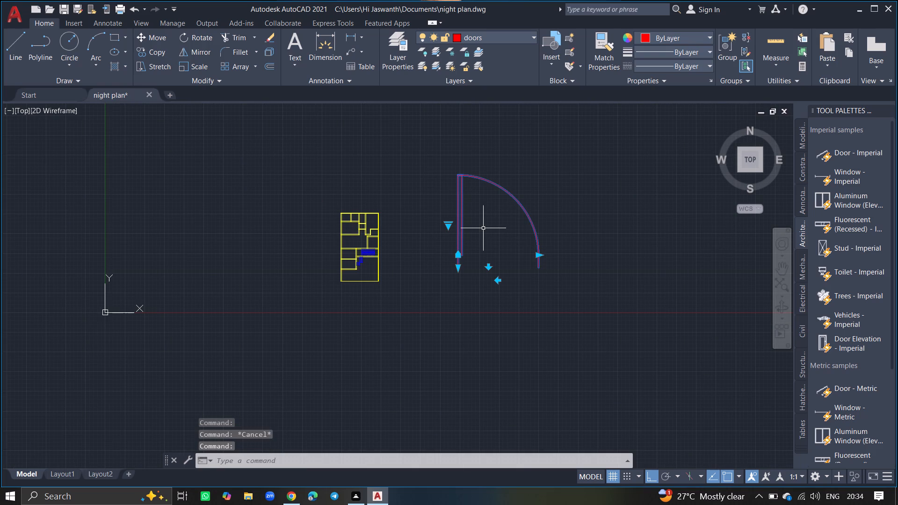
text(sc)
key(Return)
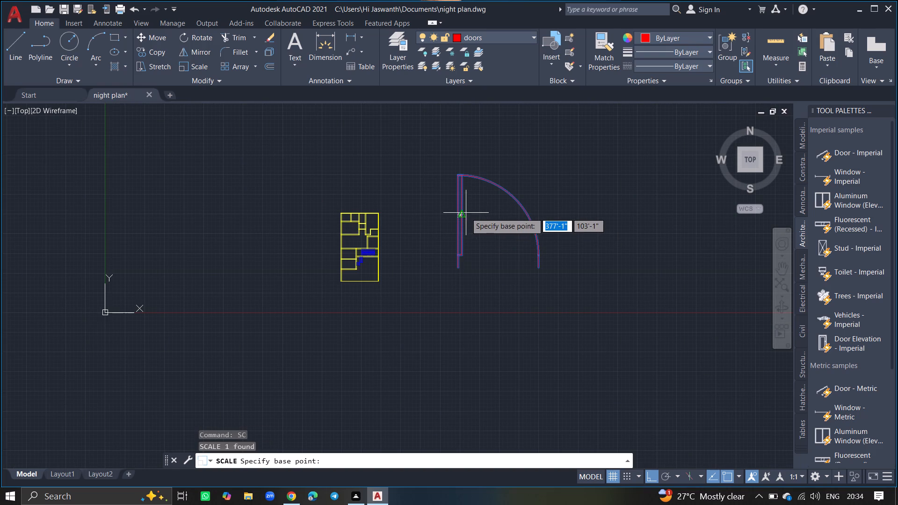
click(458, 212)
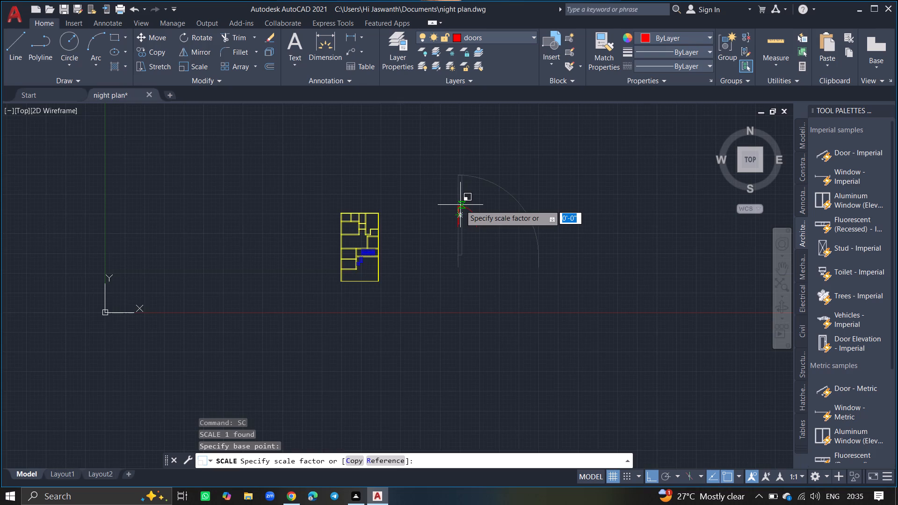
ctrl+scroll(460, 205, up, 3)
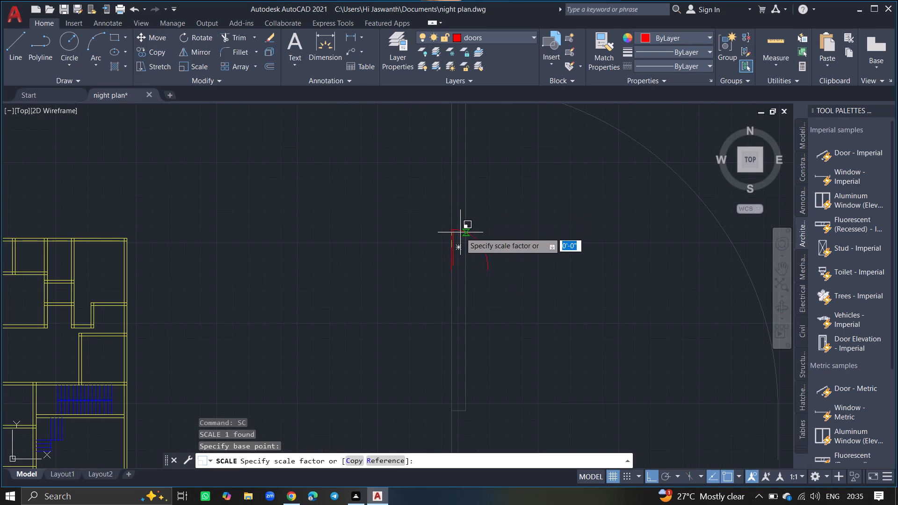
click(459, 233)
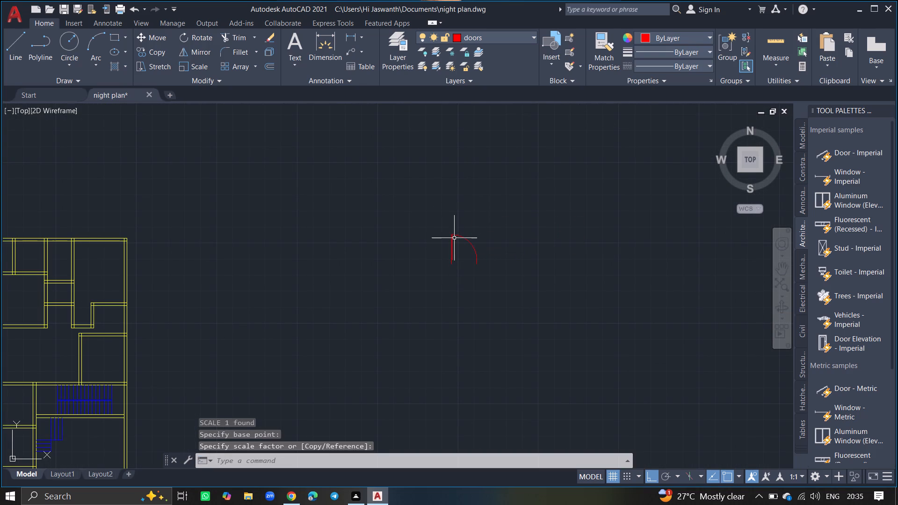
Move the reduced door block, with Ortho off, into the second room along the plan's top wall, overlapping that room's bottom wall.
click(453, 238)
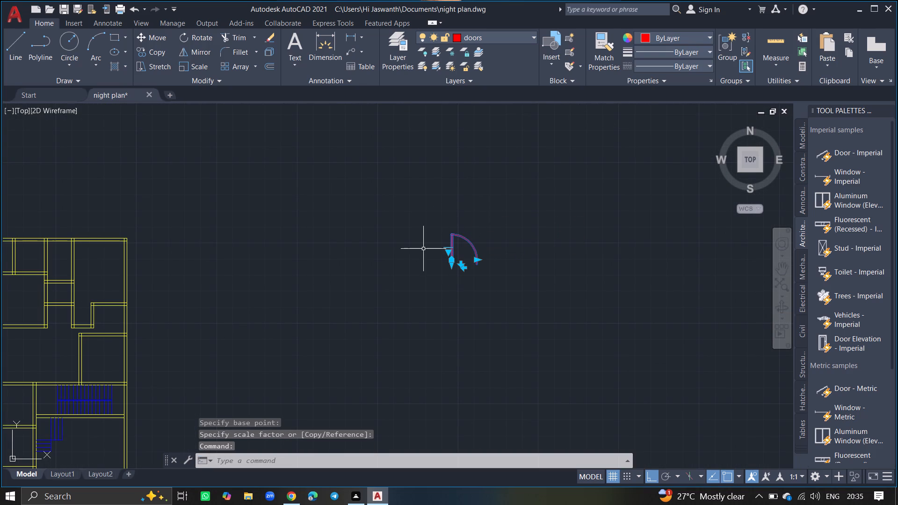
text(move)
key(Return)
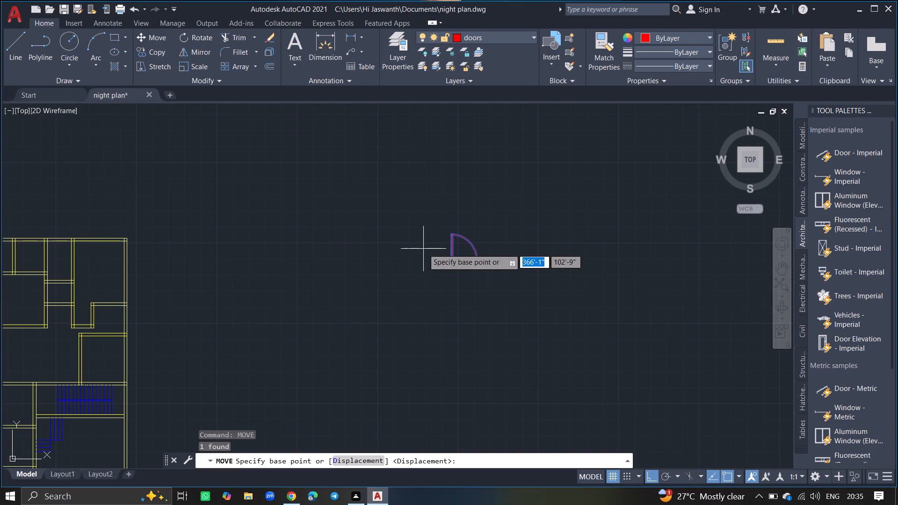
click(454, 245)
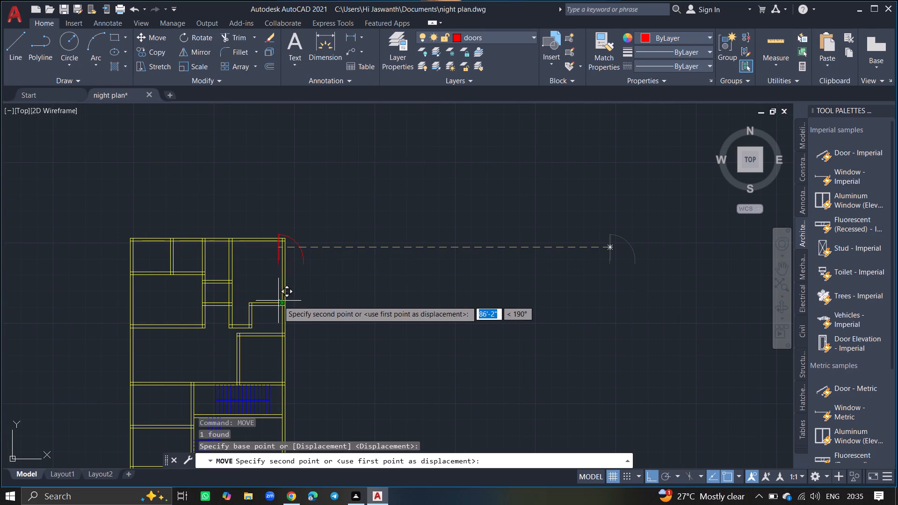
key(F8)
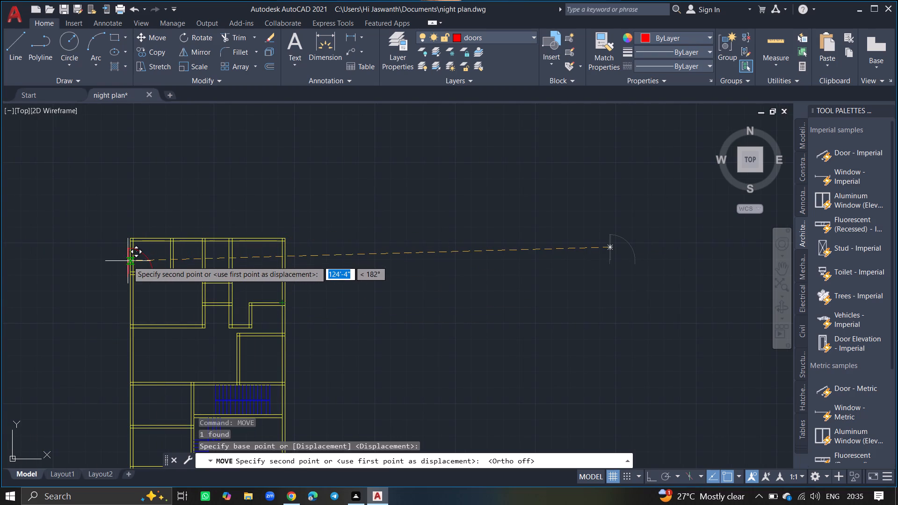
ctrl+scroll(128, 261, up, 4)
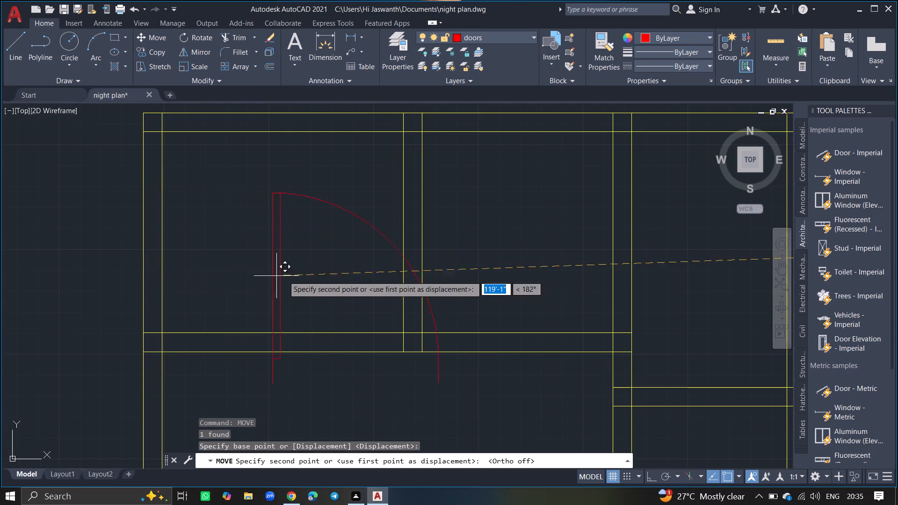
click(450, 276)
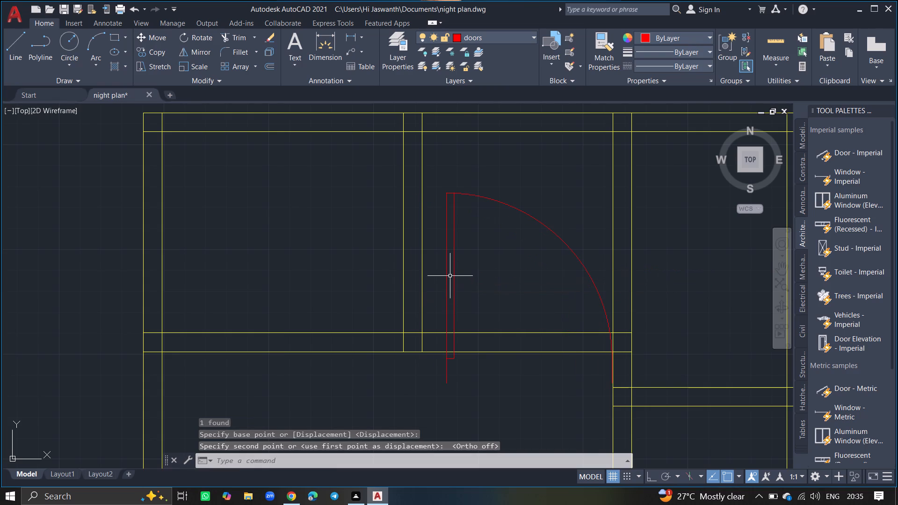
Scale the door block down again freehand about a point on its leaf, to a fraction of the room's width.
click(450, 276)
click(444, 284)
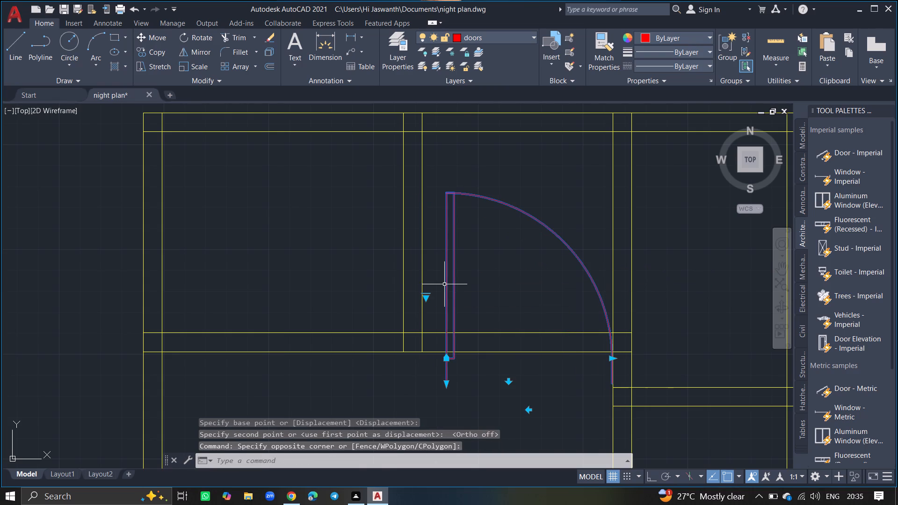
text(sc)
key(Return)
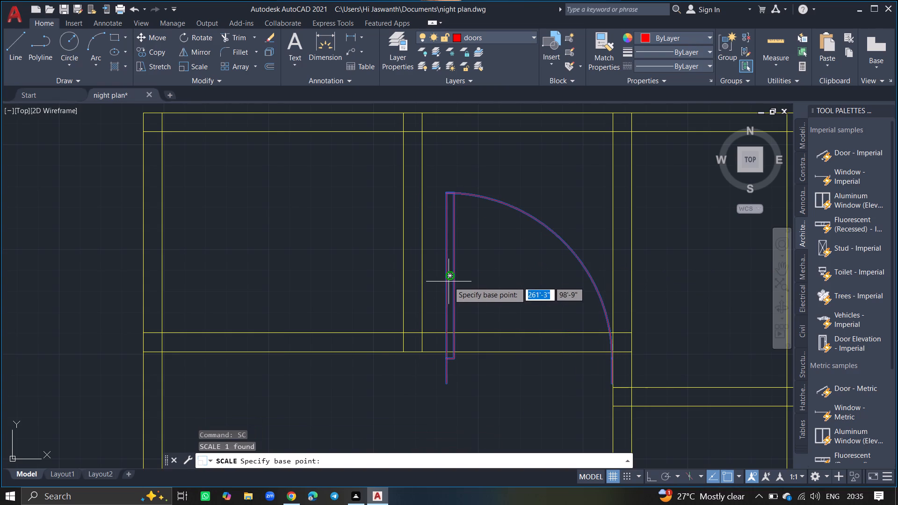
click(450, 277)
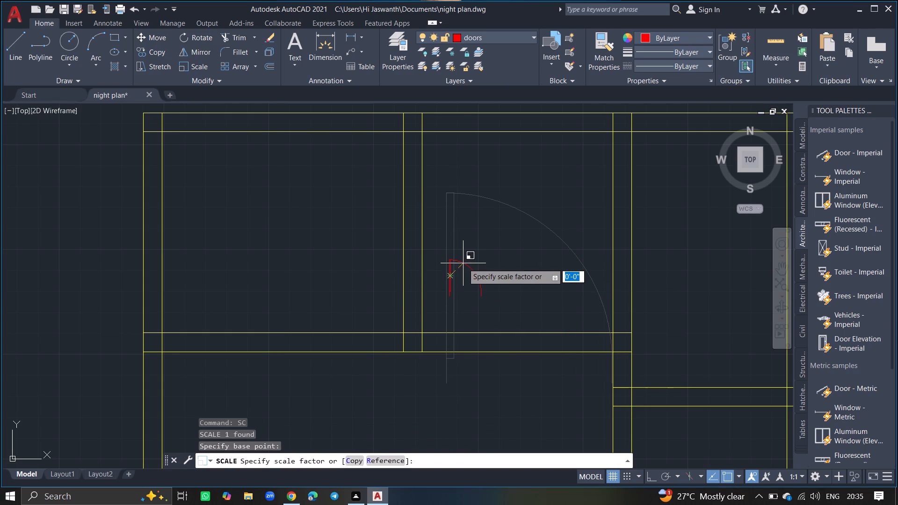
ctrl+scroll(463, 267, up, 4)
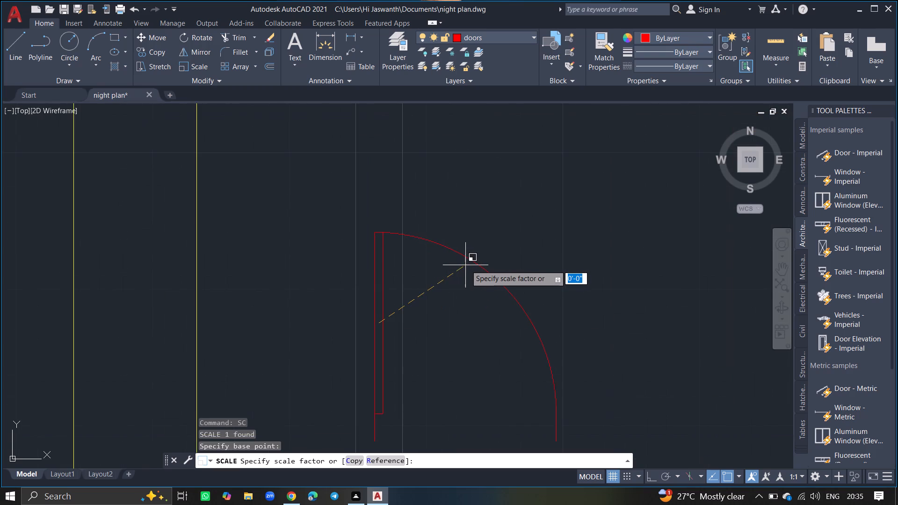
click(468, 263)
Move the door block down onto the room's bottom wall, just right of the partition between the two top-left rooms.
click(383, 296)
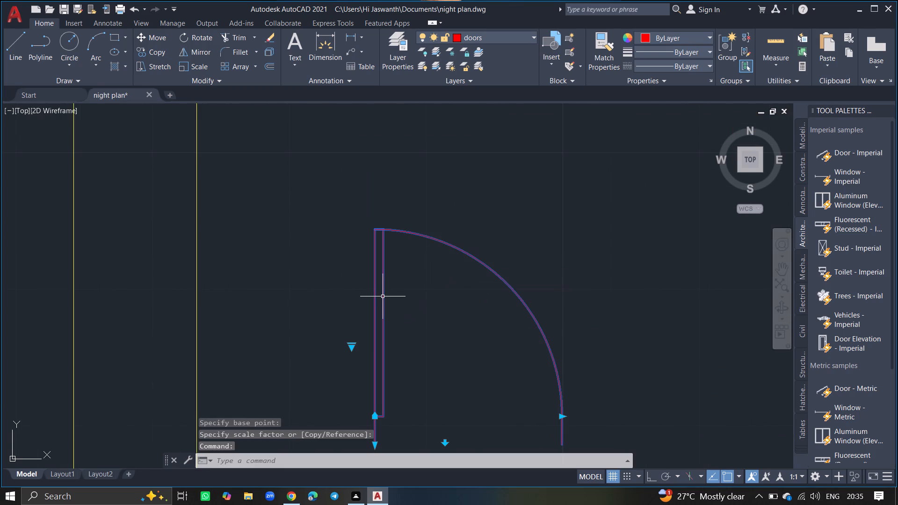
text(move)
key(Return)
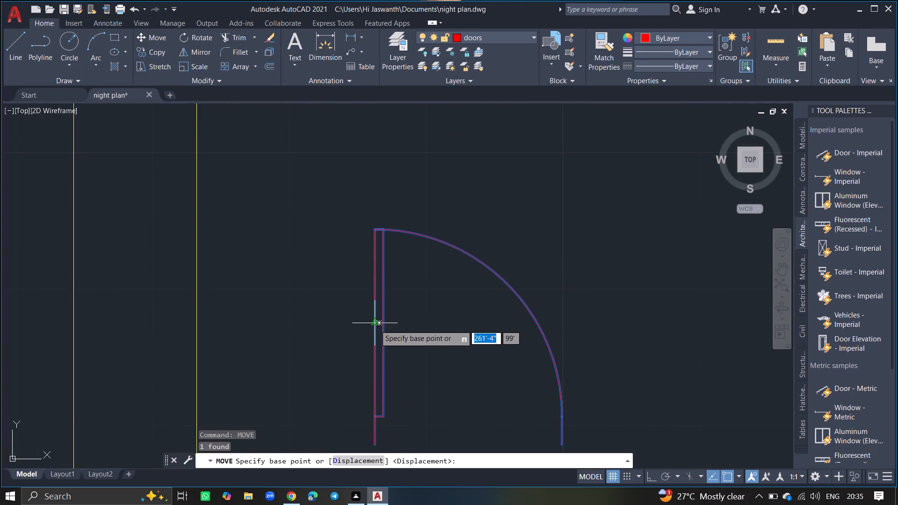
drag(380, 328, 371, 297)
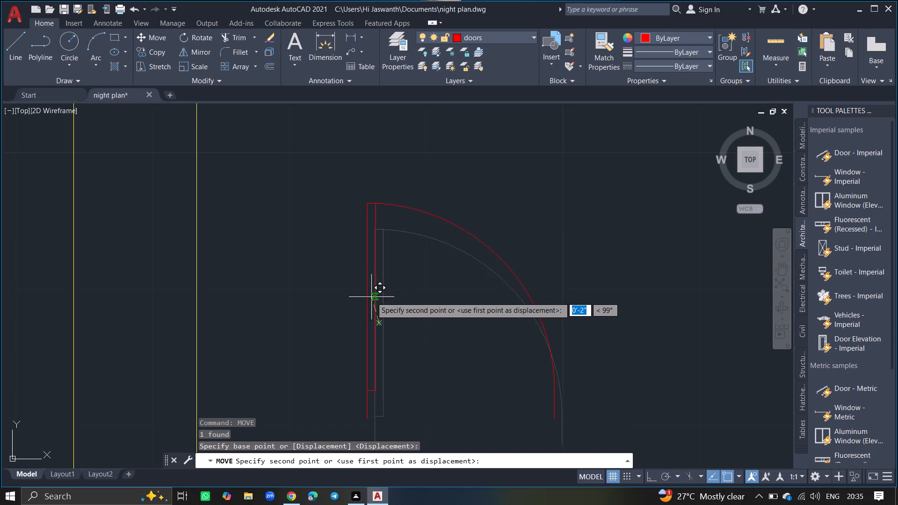
ctrl+scroll(371, 297, down, 4)
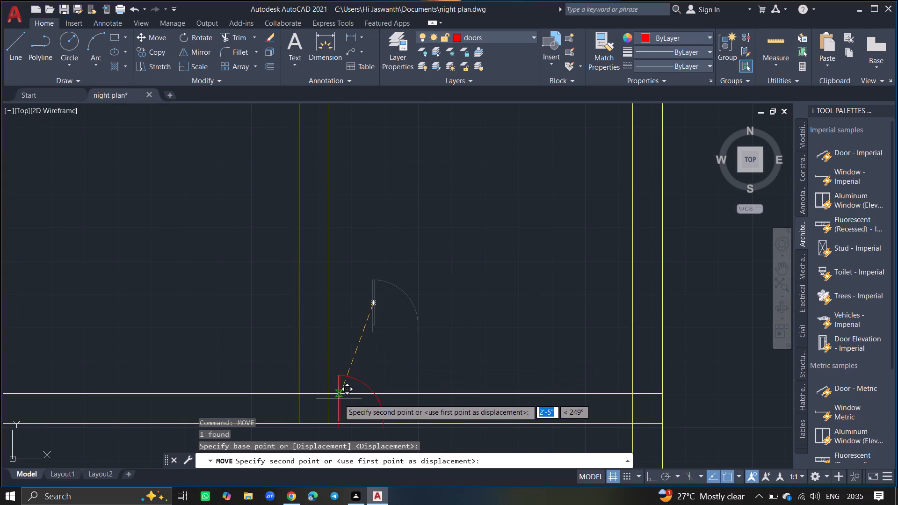
click(339, 400)
Scale the door block up slightly freehand about the midpoint of its leaf.
ctrl+scroll(365, 333, down, 4)
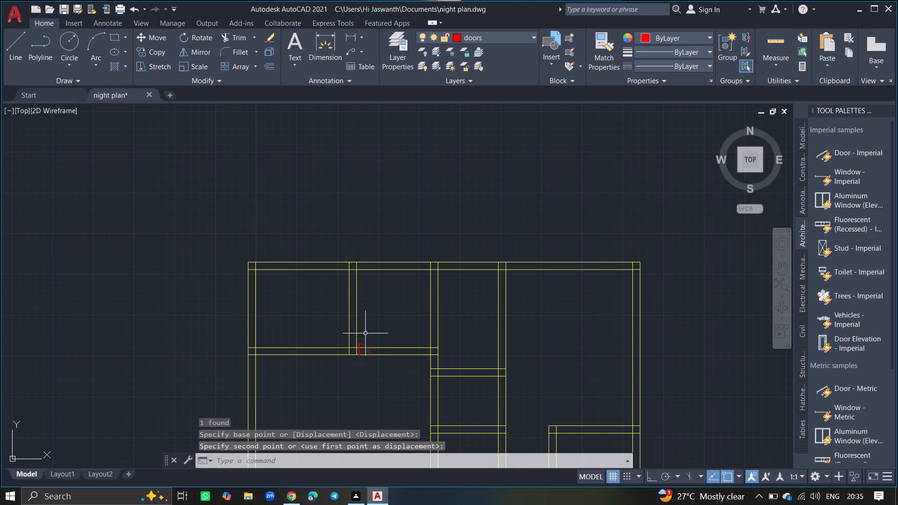
ctrl+scroll(360, 354, up, 5)
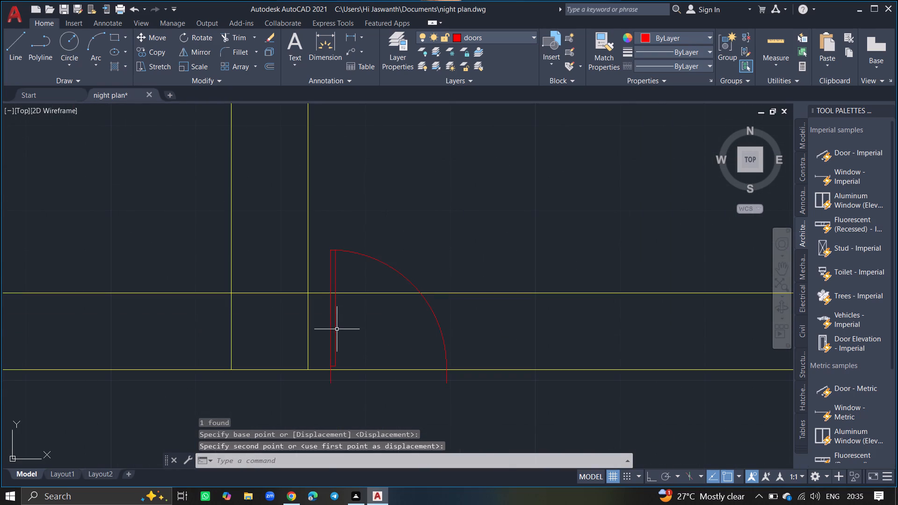
click(333, 329)
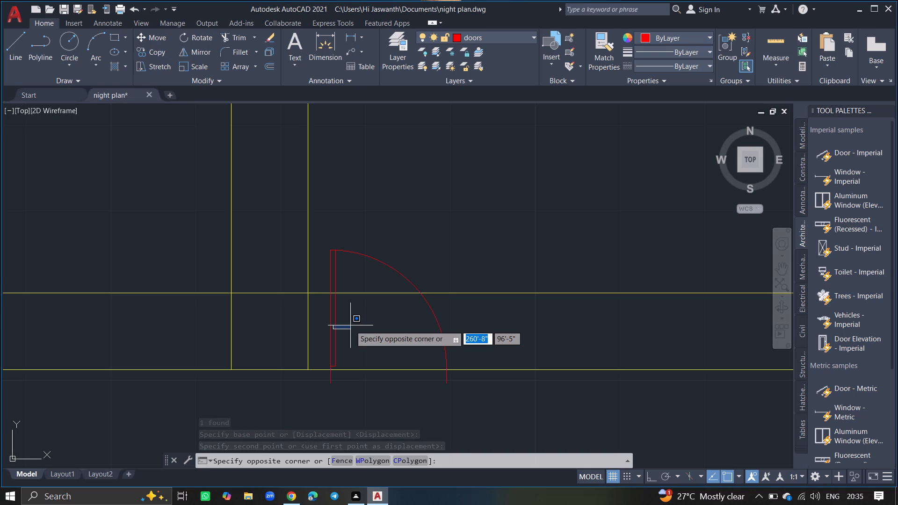
click(350, 325)
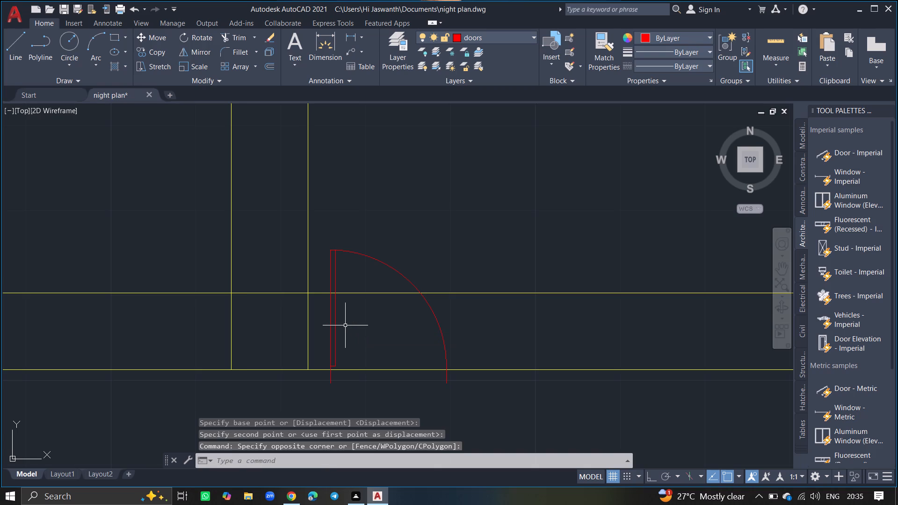
click(345, 325)
click(324, 339)
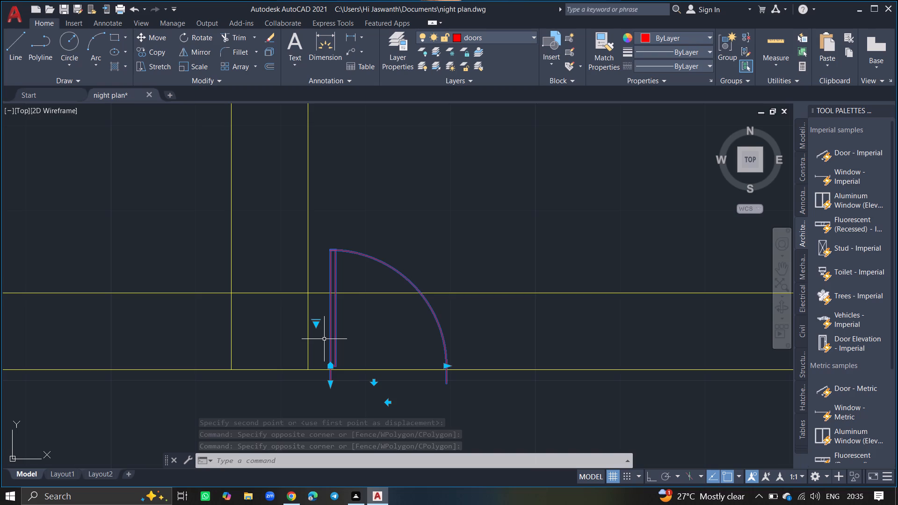
text(sc)
key(Return)
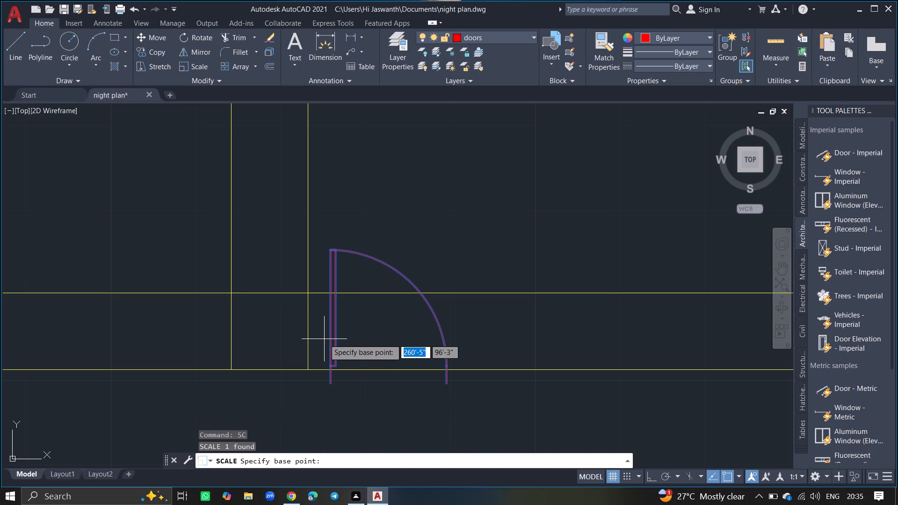
click(334, 308)
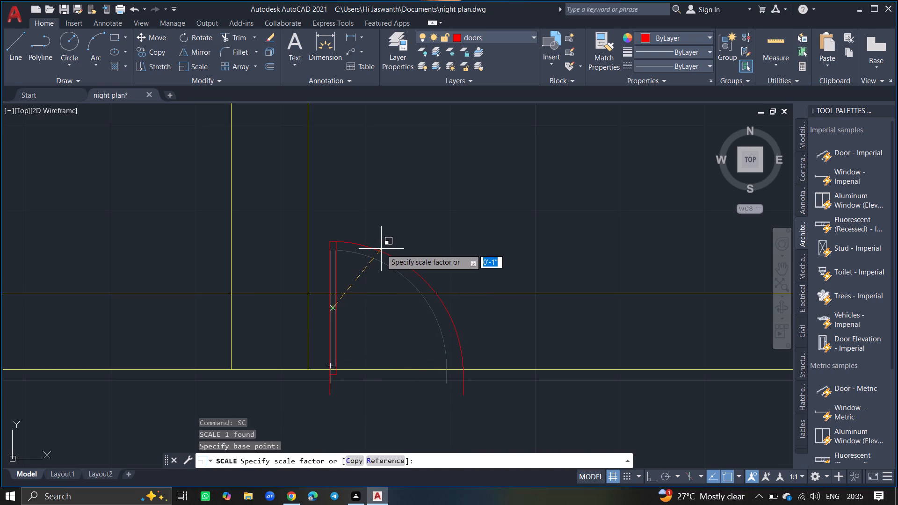
click(381, 249)
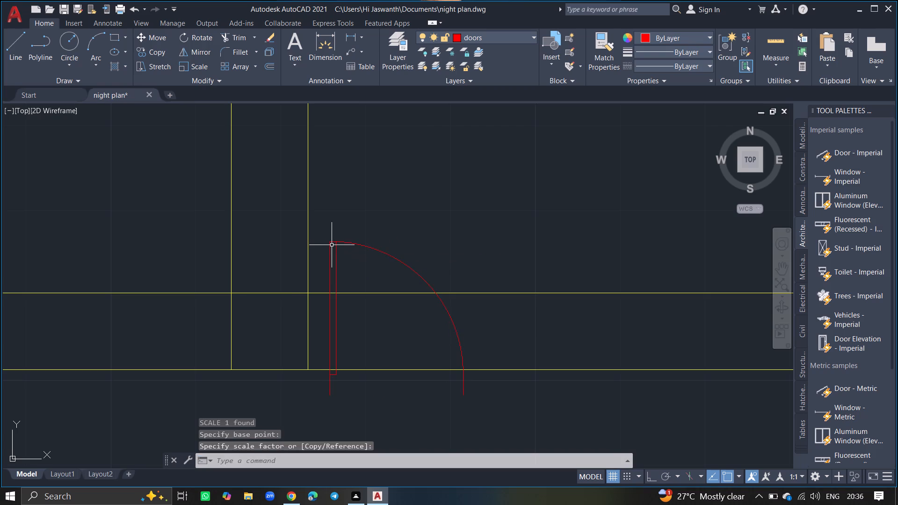
Move the enlarged door block slightly up and right so its jamb ends sit close to the wall's lower line.
click(332, 245)
text(mo)
text(ve)
key(Return)
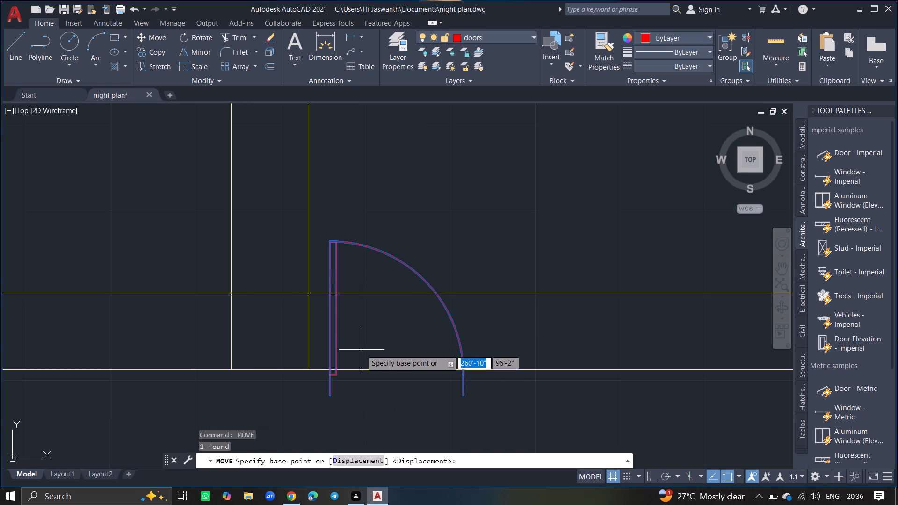
click(333, 310)
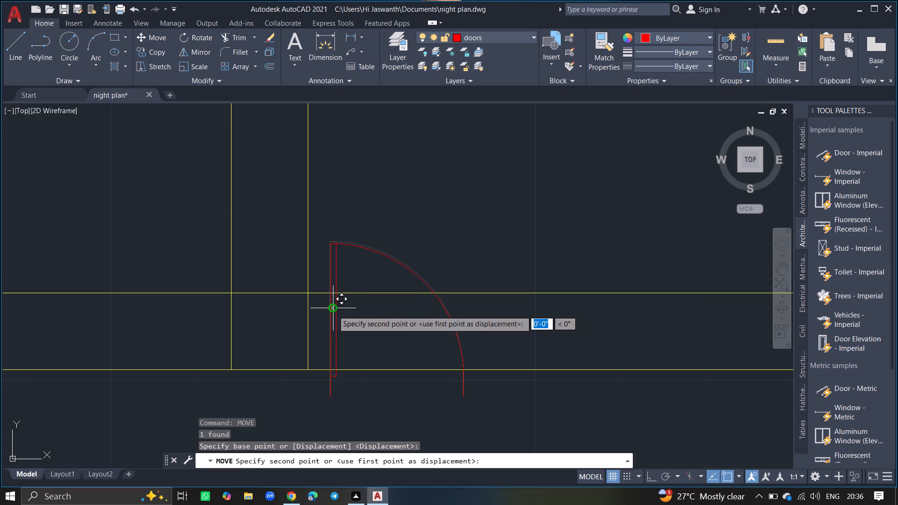
ctrl+scroll(338, 294, up, 1)
click(339, 286)
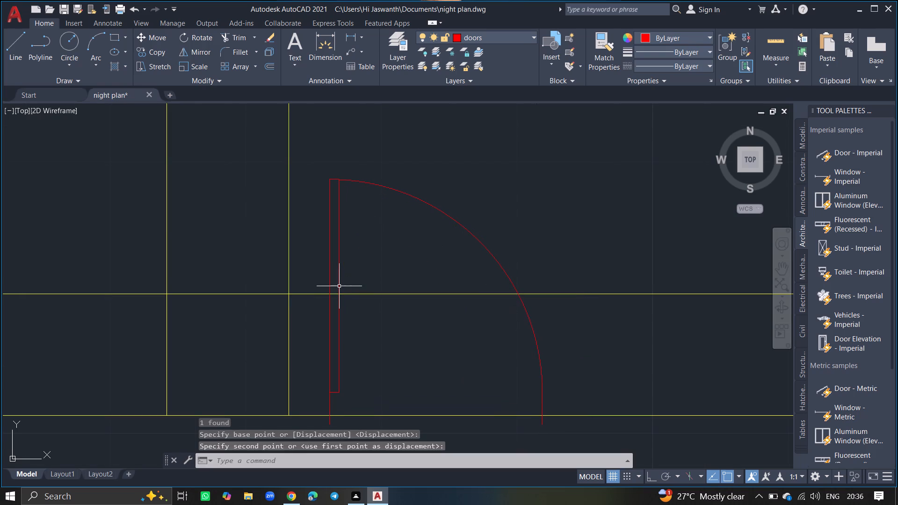
Trim both wall lines inside the door opening just right of the partition, including the short piece crossing the door leaf.
ctrl+scroll(417, 346, down, 4)
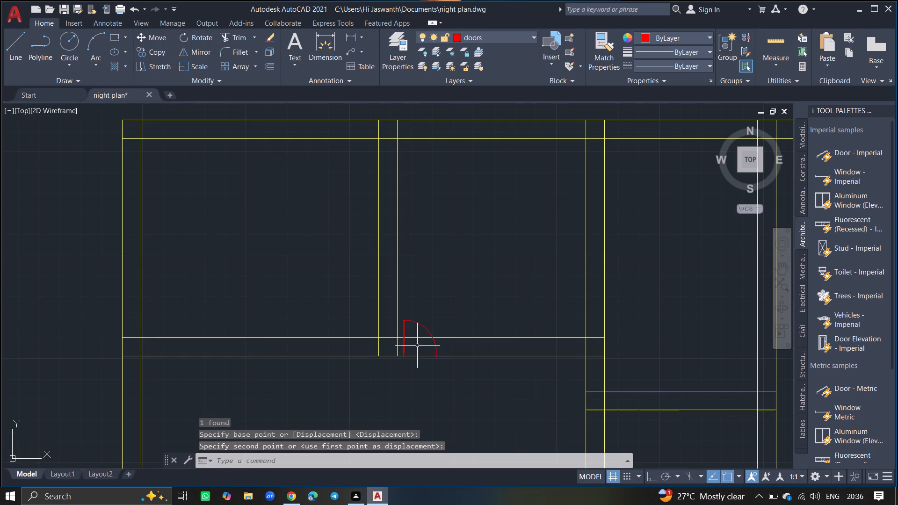
ctrl+scroll(421, 368, up, 4)
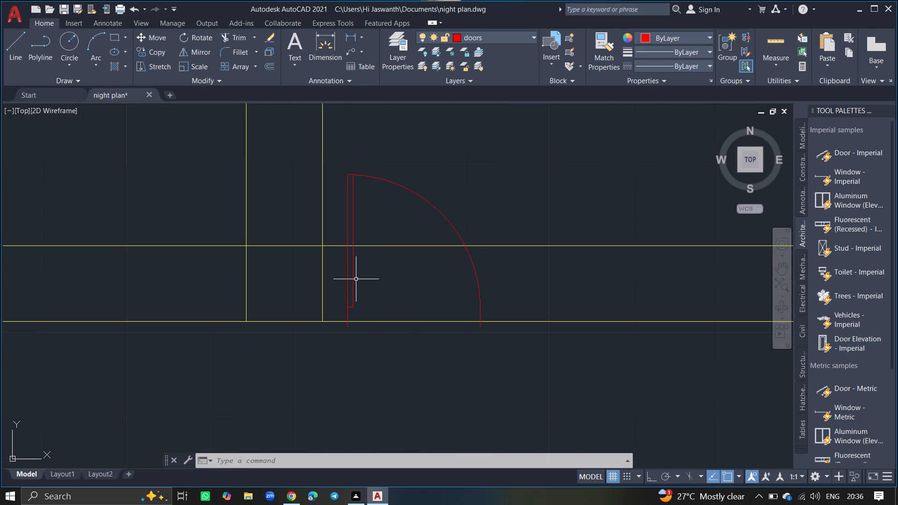
text(trim)
key(Return)
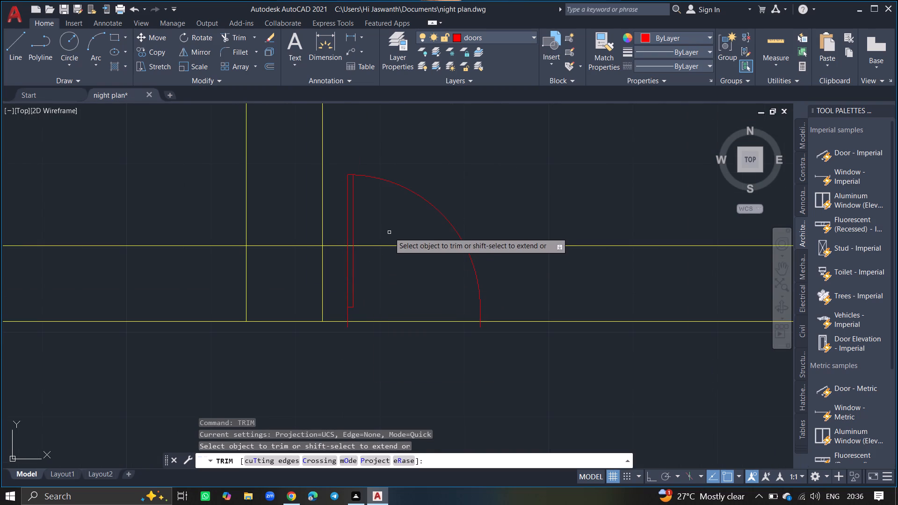
click(389, 232)
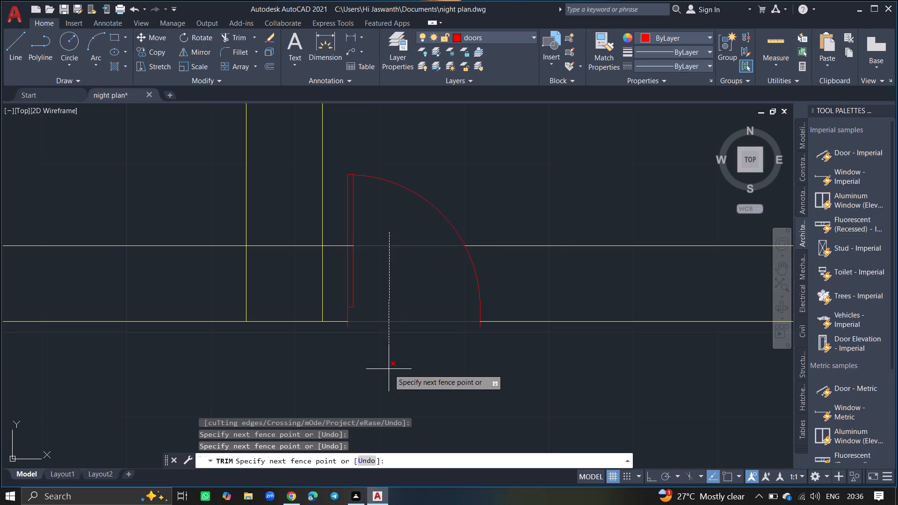
click(389, 369)
ctrl+scroll(365, 283, up, 2)
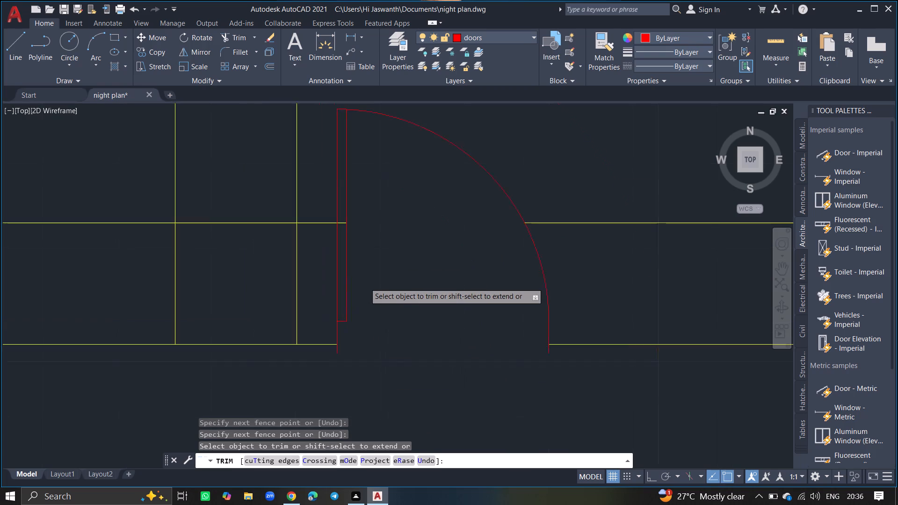
ctrl+scroll(365, 283, up, 1)
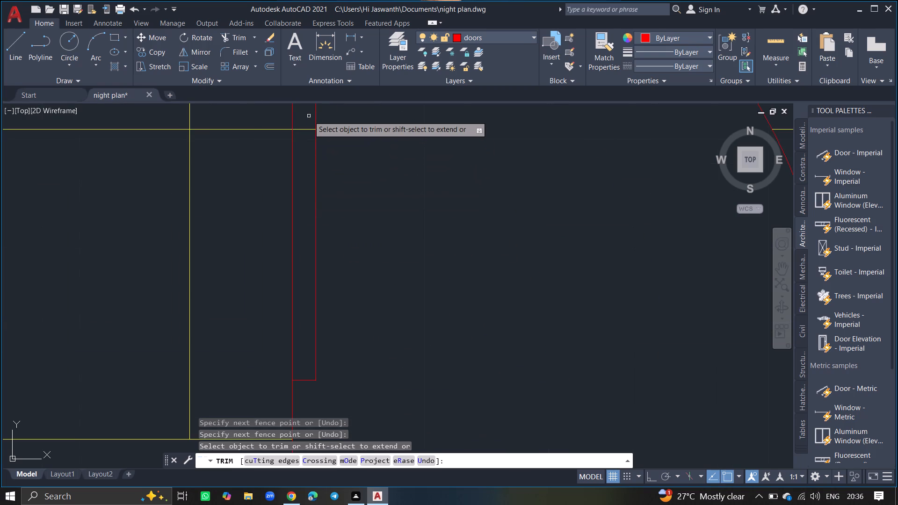
click(309, 116)
click(306, 150)
ctrl+scroll(306, 150, down, 2)
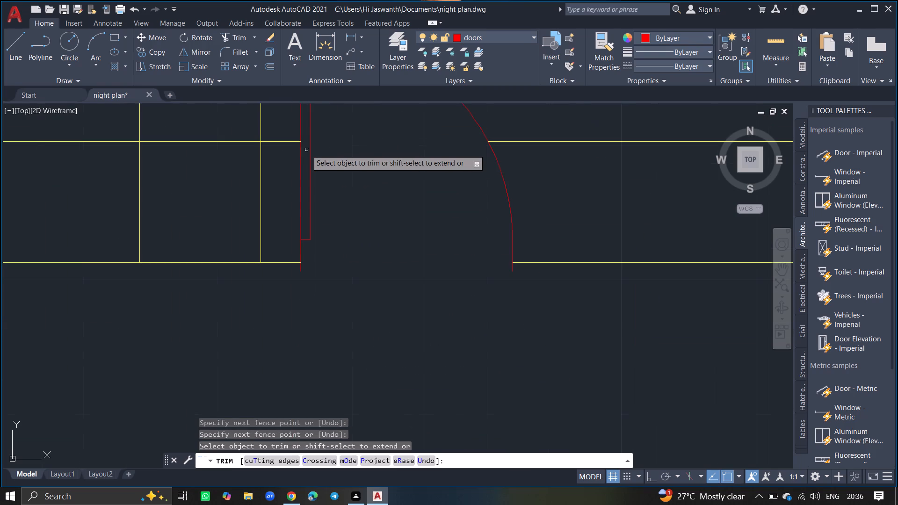
ctrl+scroll(401, 195, down, 3)
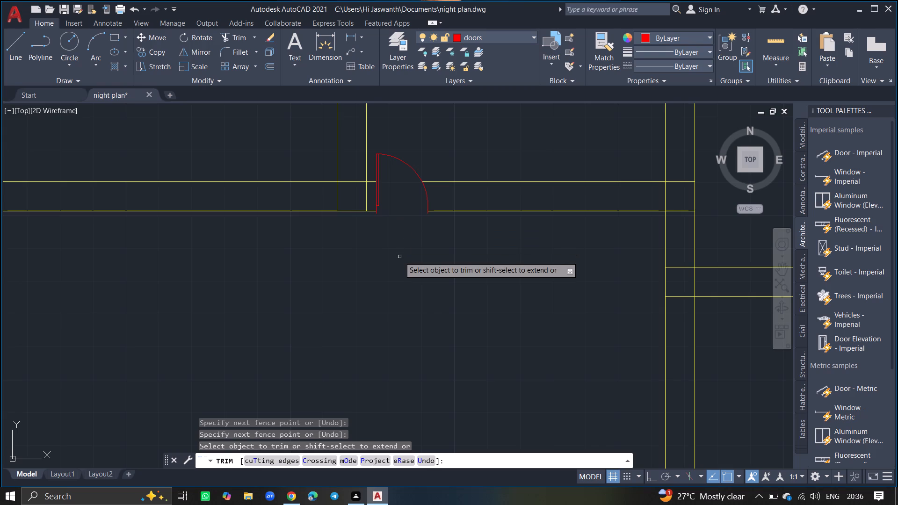
key(Return)
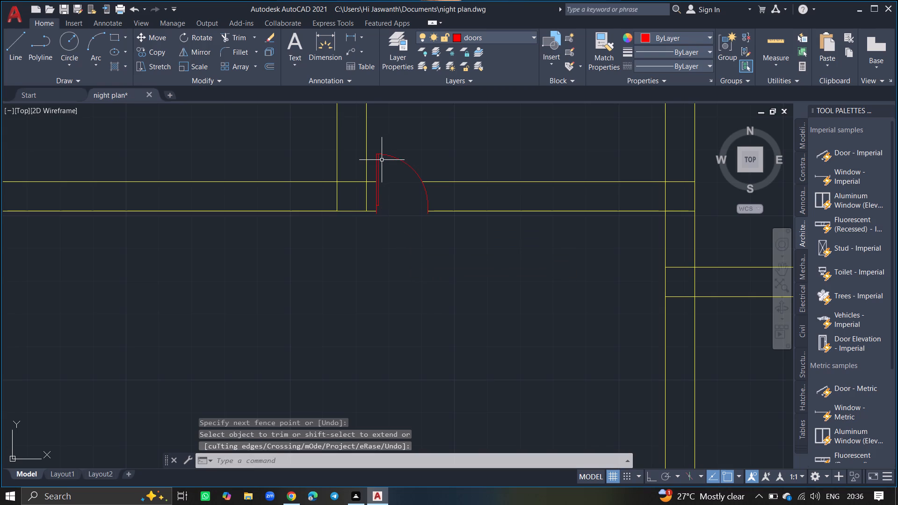
Copy the door block about 3'-2" left along the same wall, to the other side of the partition.
click(379, 161)
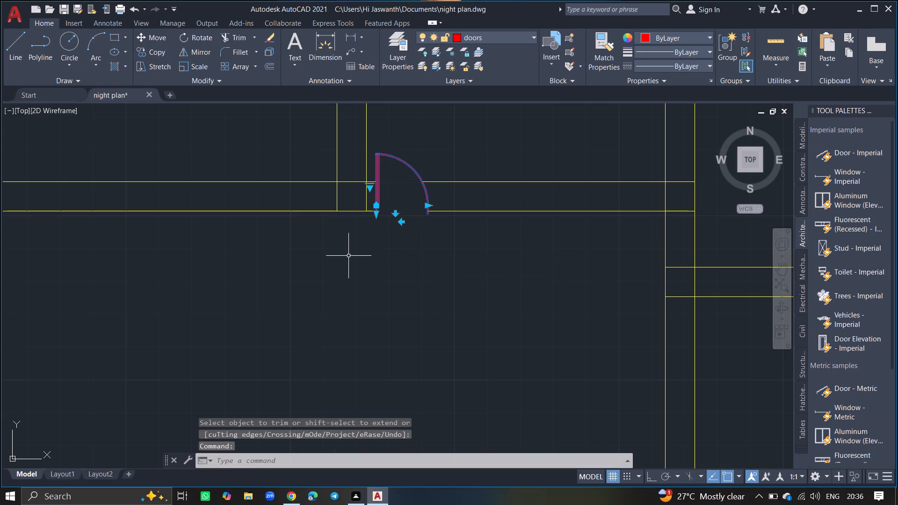
text(copy)
key(Return)
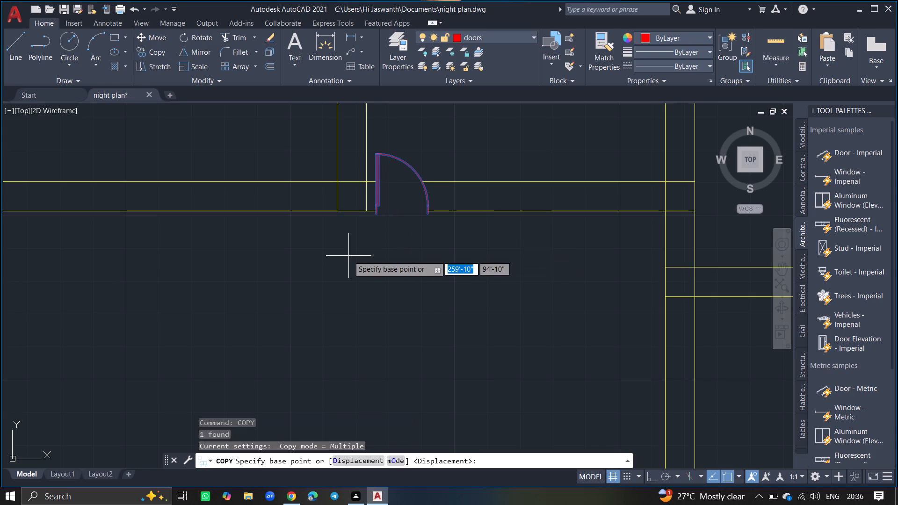
click(376, 179)
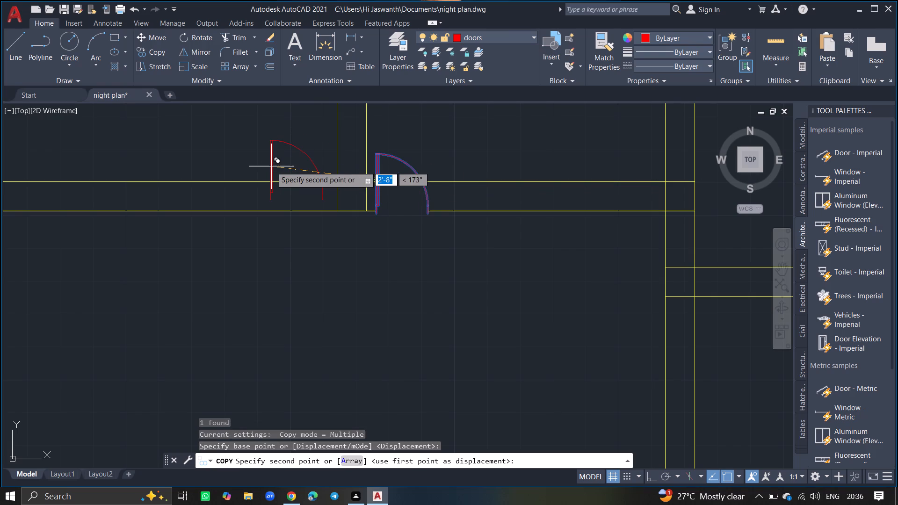
click(251, 180)
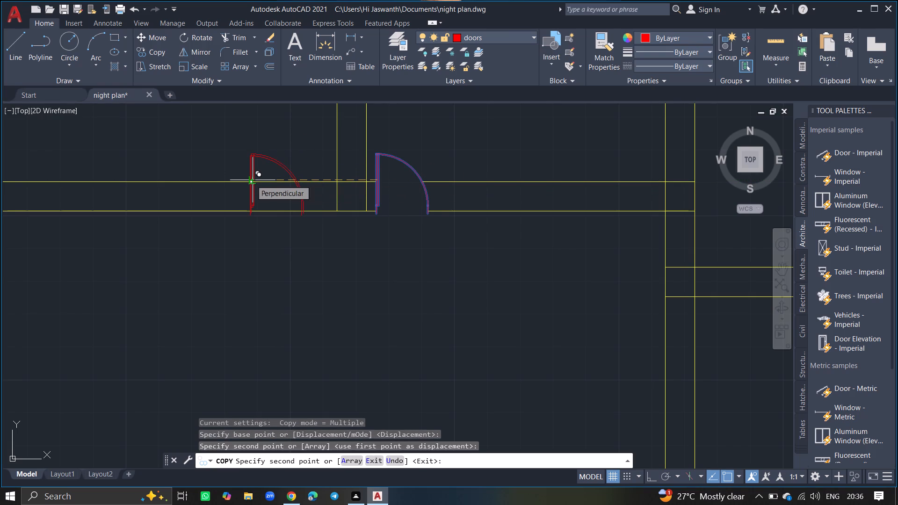
key(Return)
Mirror the copied door about the vertical outer edge of its leaf, erasing the source object.
text(mirror)
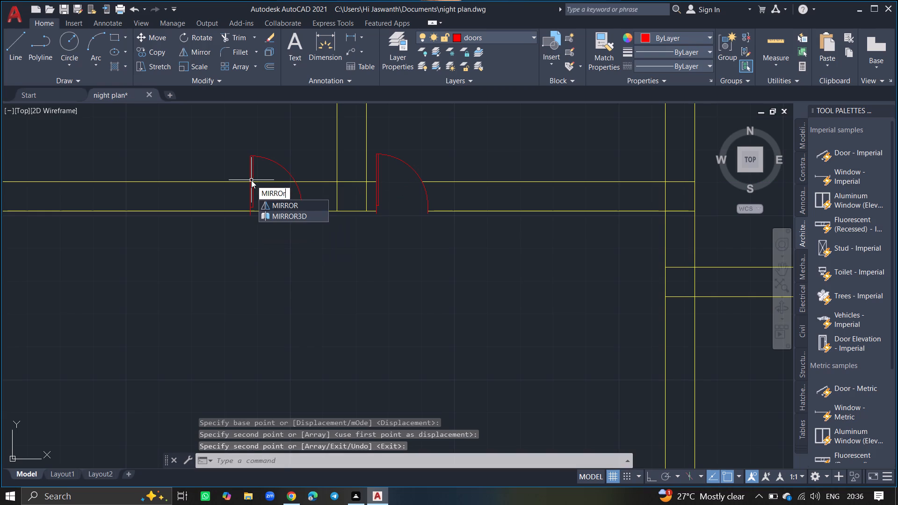
key(Return)
ctrl+scroll(251, 180, up, 4)
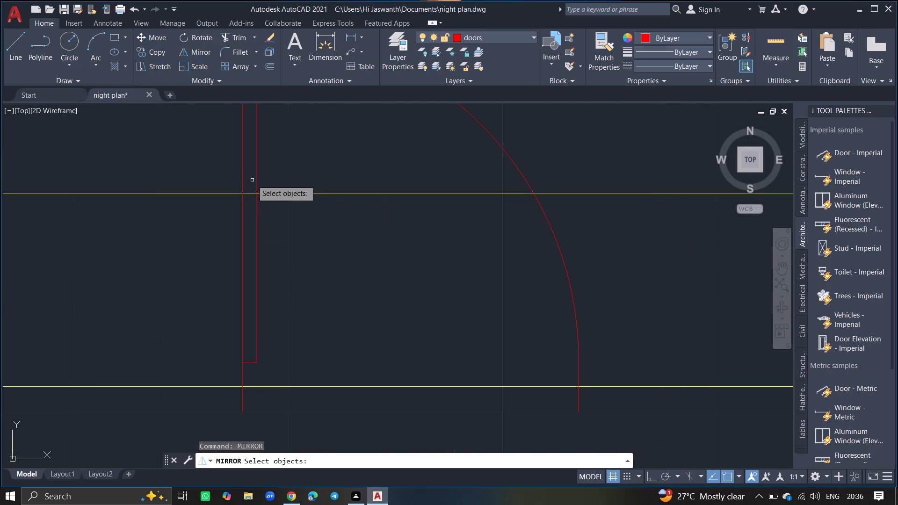
click(258, 180)
key(Return)
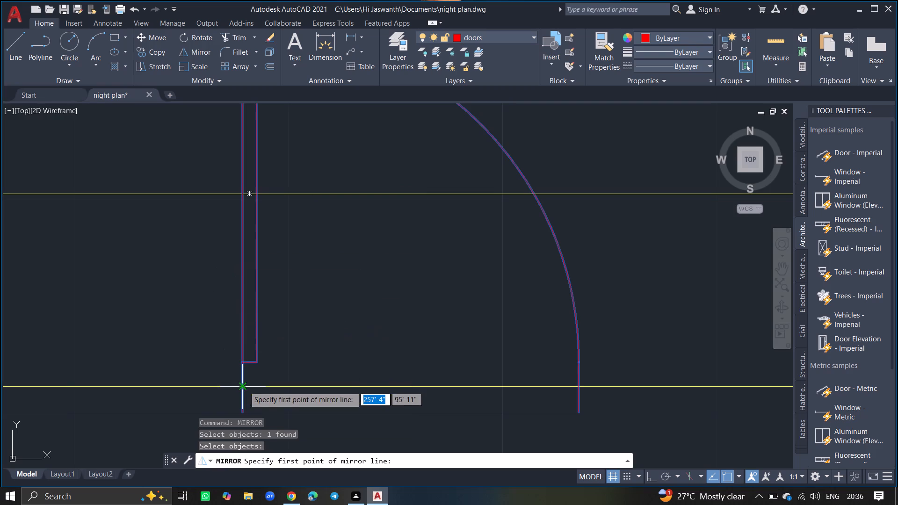
click(244, 414)
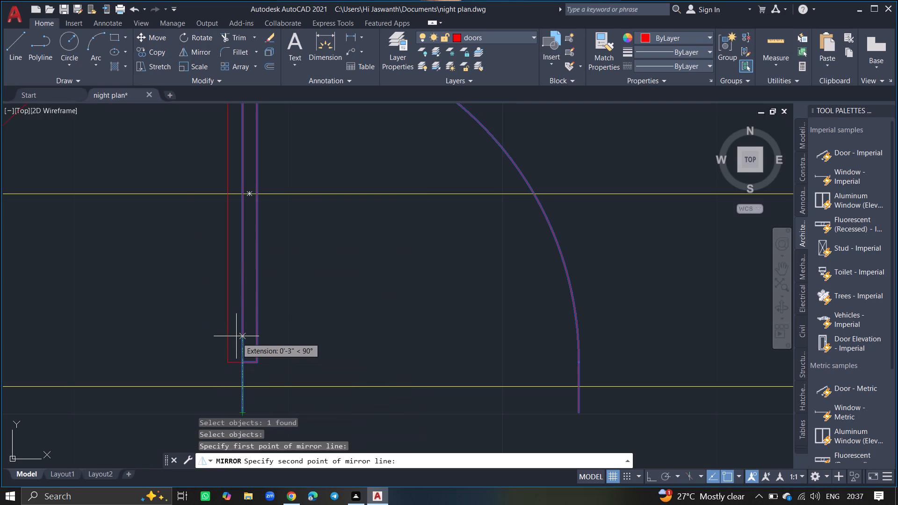
ctrl+scroll(236, 336, down, 1)
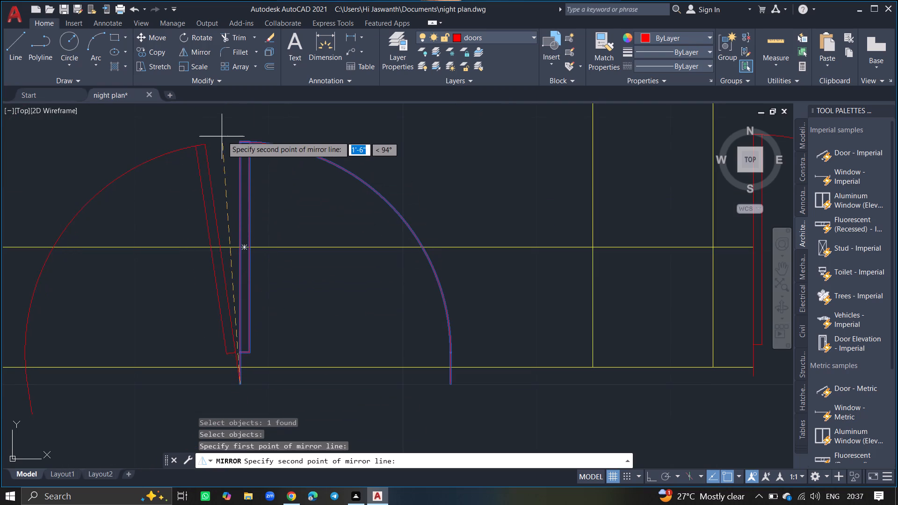
ctrl+scroll(237, 144, up, 6)
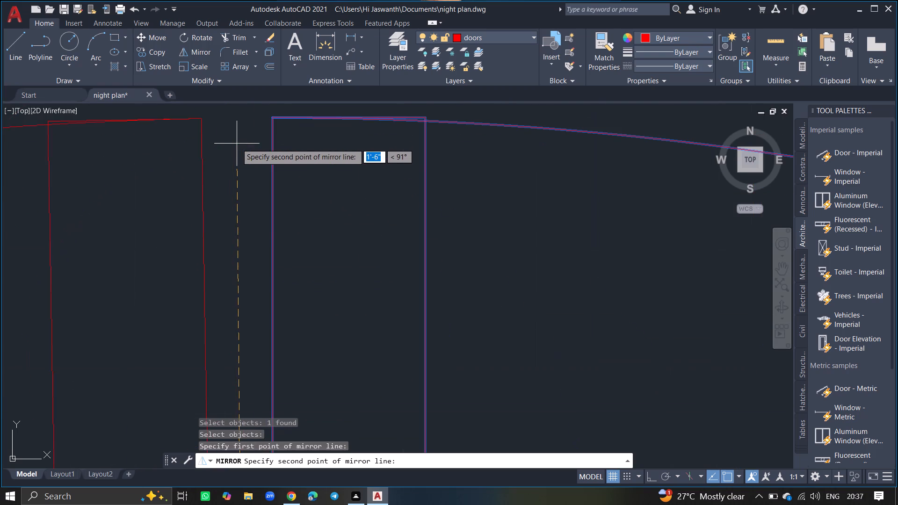
click(272, 119)
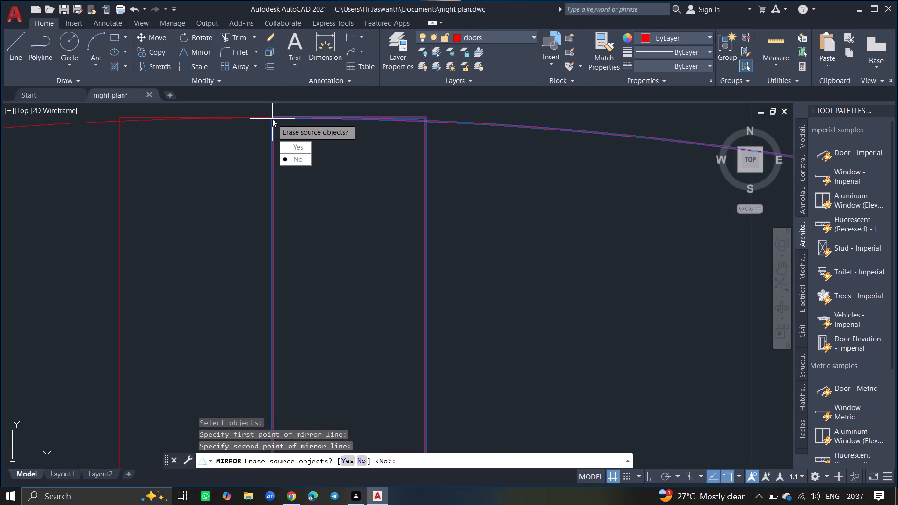
drag(288, 144, 272, 119)
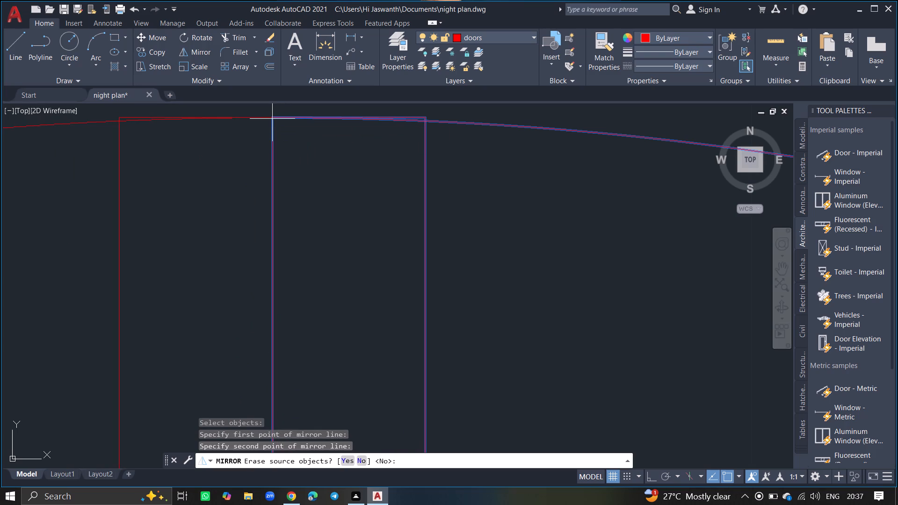
Trim both wall lines inside the mirrored door's opening, including the short piece crossing its leaf.
ctrl+scroll(272, 119, down, 5)
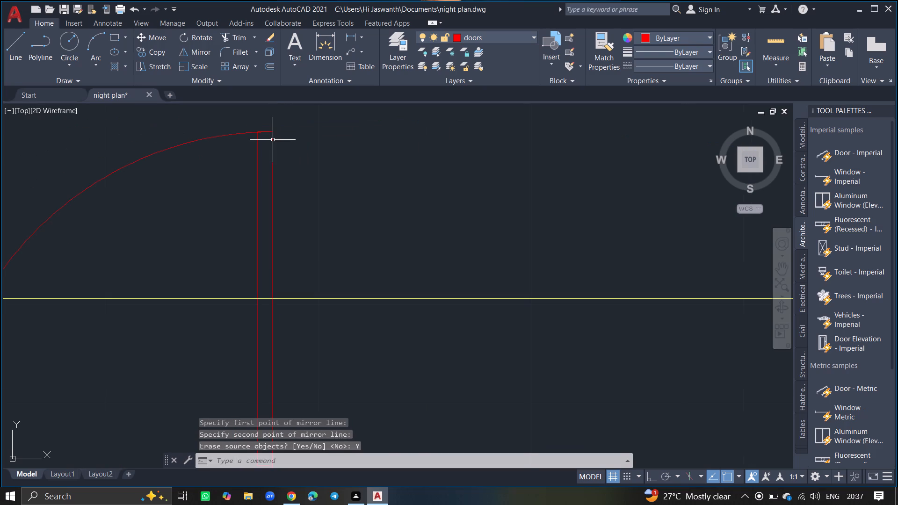
ctrl+scroll(253, 145, down, 5)
ctrl+scroll(234, 162, up, 3)
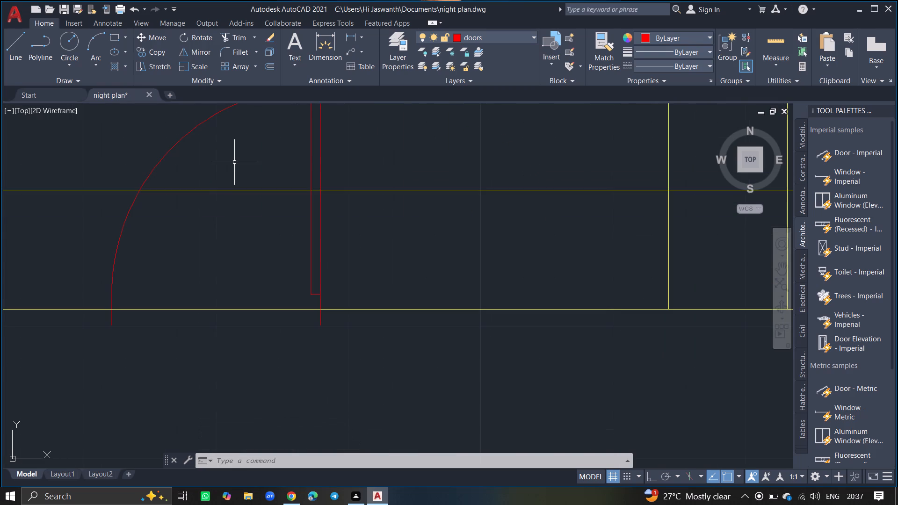
text(trim)
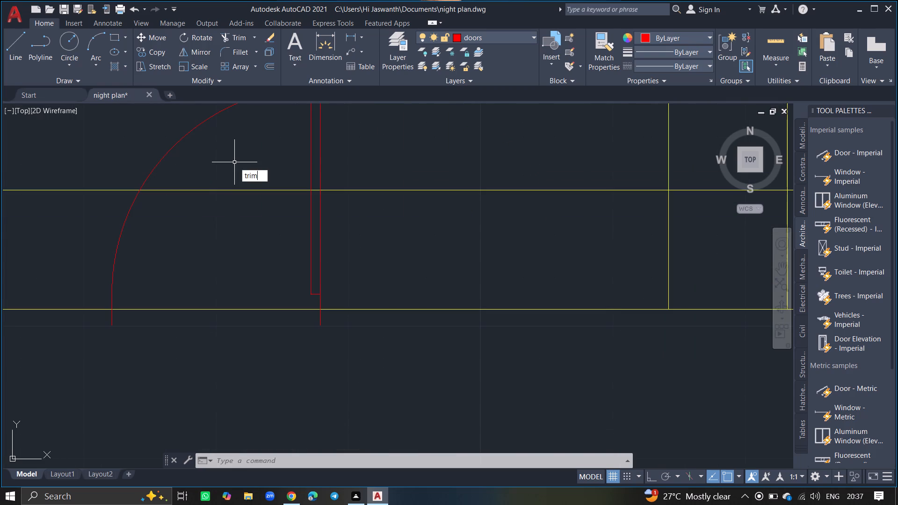
key(Return)
click(234, 162)
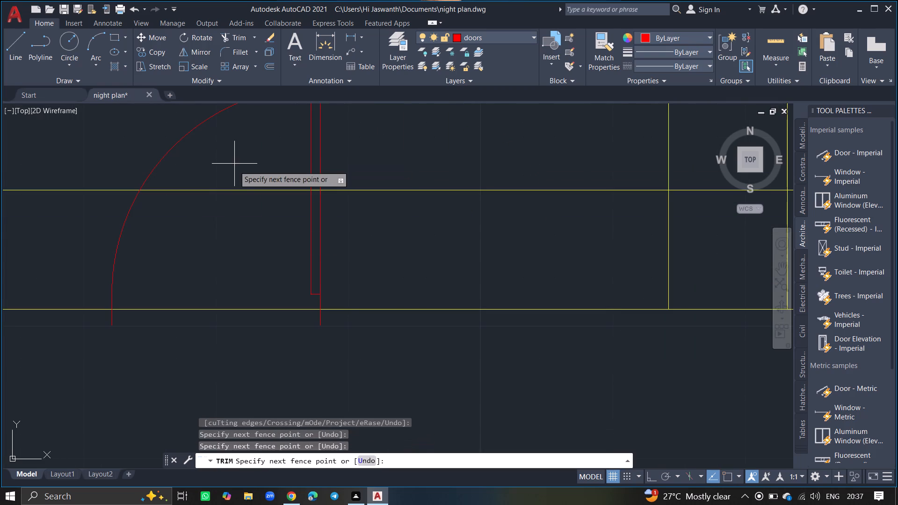
click(241, 357)
ctrl+scroll(291, 226, up, 2)
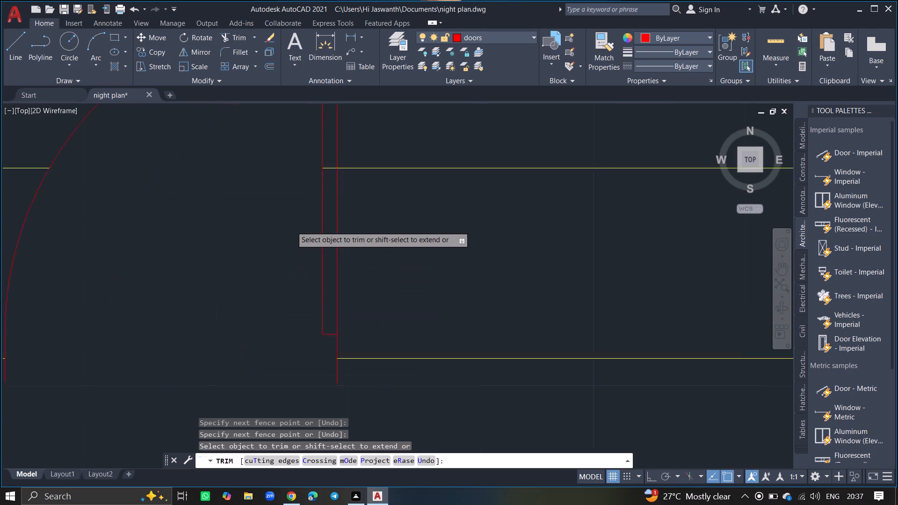
ctrl+scroll(291, 226, up, 2)
ctrl+scroll(422, 137, down, 4)
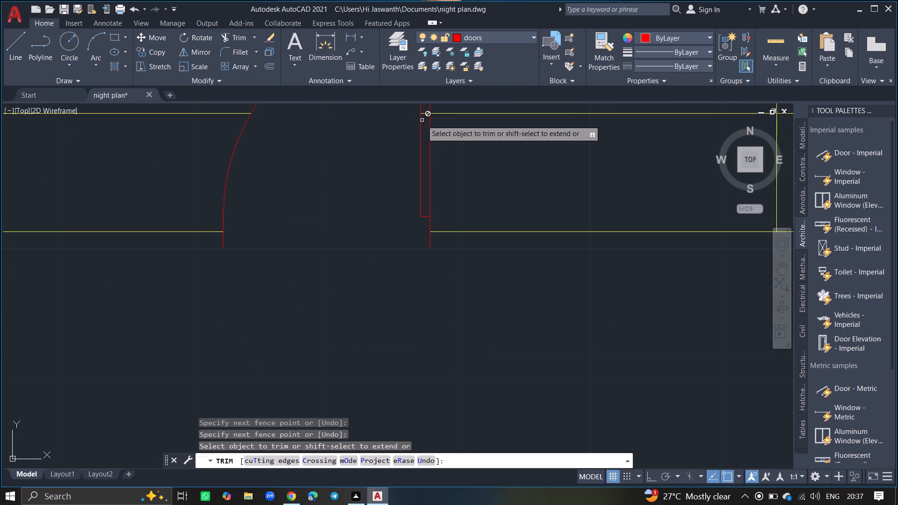
click(424, 114)
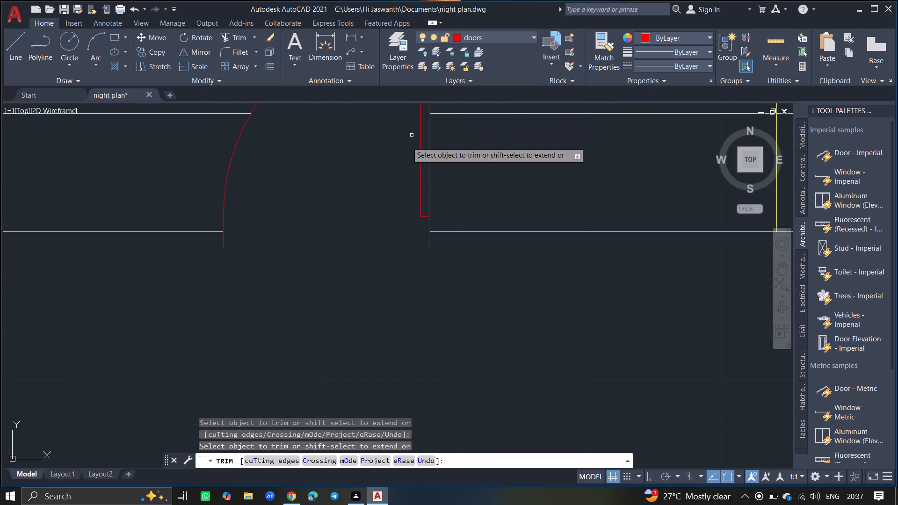
ctrl+scroll(388, 170, up, 1)
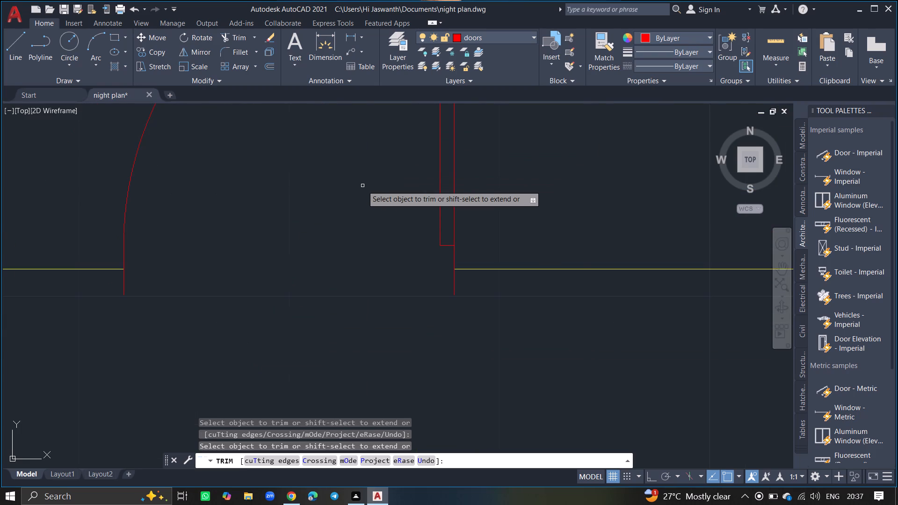
ctrl+scroll(362, 186, down, 3)
key(Return)
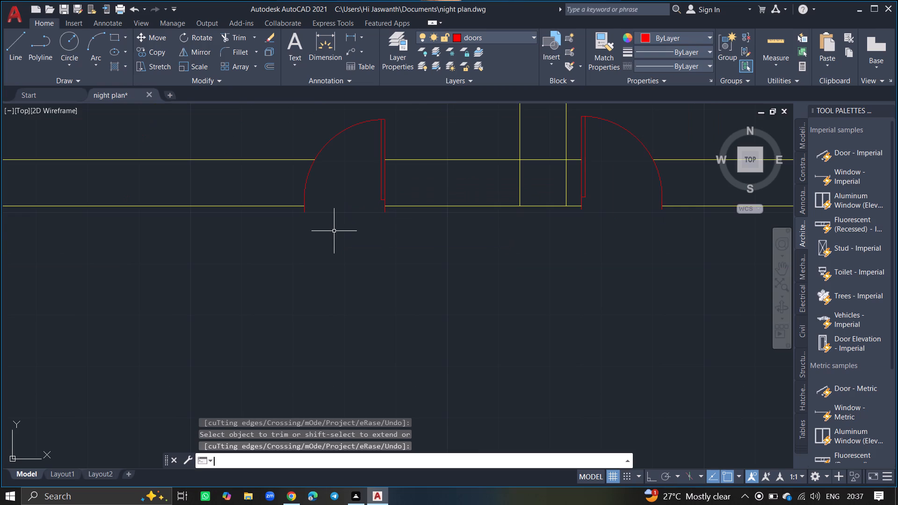
Copy the mirrored door about 17'-7" onto the upper cross wall of the narrow middle passage, close to the passage's right wall.
ctrl+scroll(334, 231, down, 3)
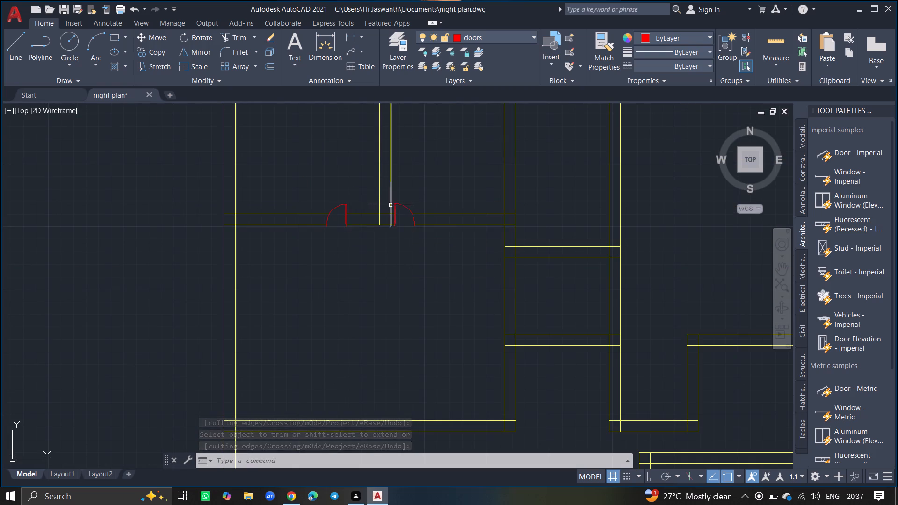
click(347, 211)
text(copy)
key(Return)
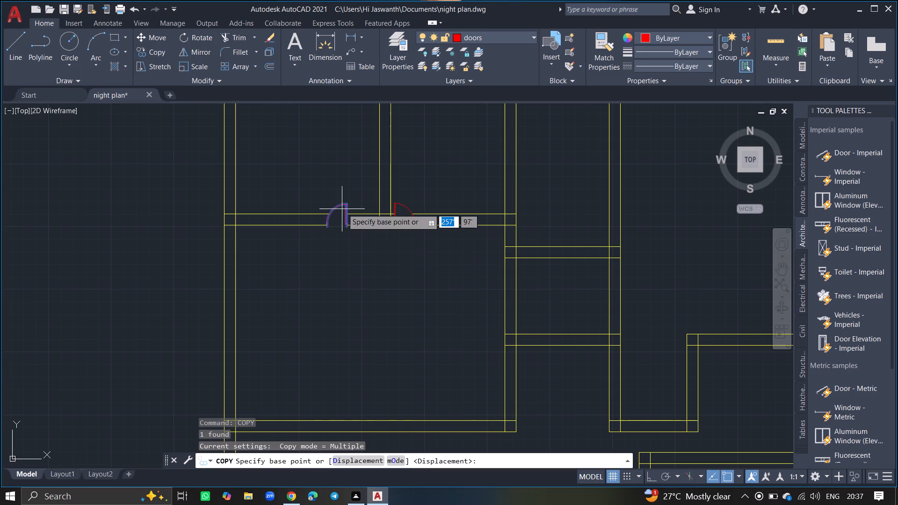
click(344, 202)
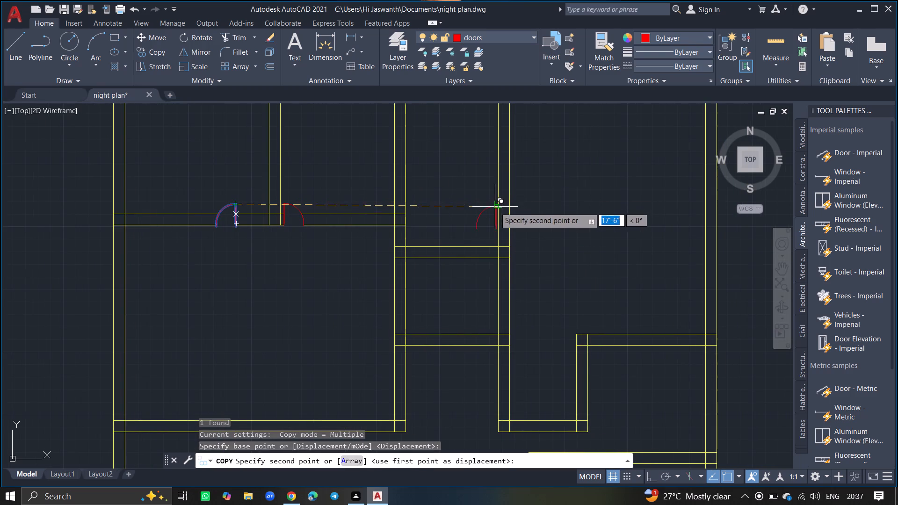
ctrl+scroll(493, 228, up, 3)
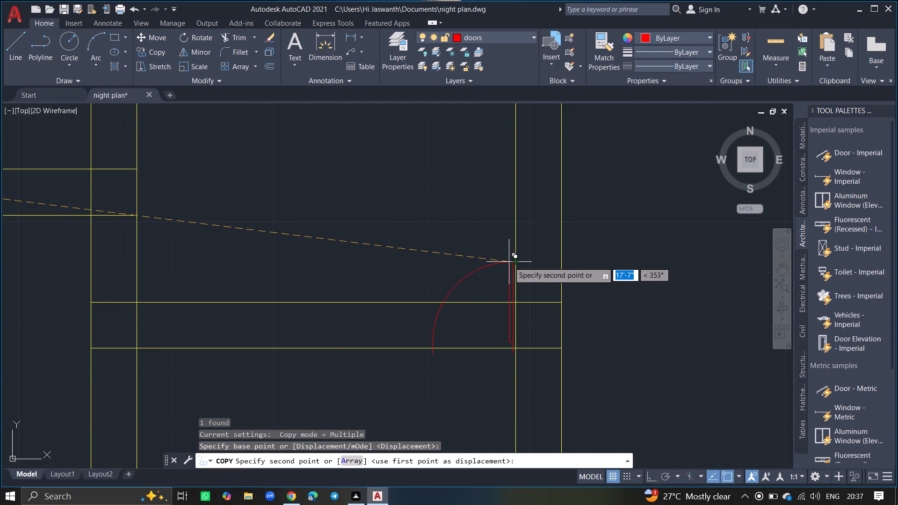
click(509, 262)
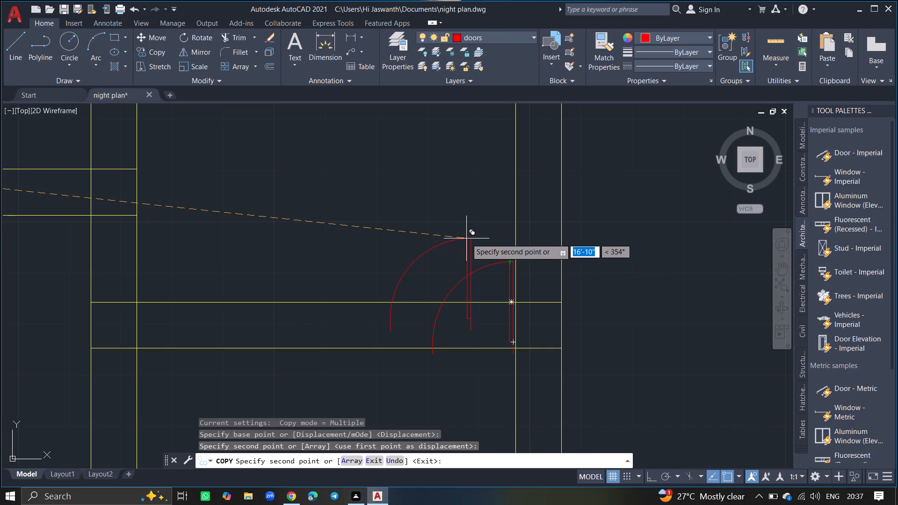
Place three more copies of the door inside the small middle room, inside the neighbouring lower alcove, and near the large left room's lower-right corner.
ctrl+scroll(466, 238, down, 3)
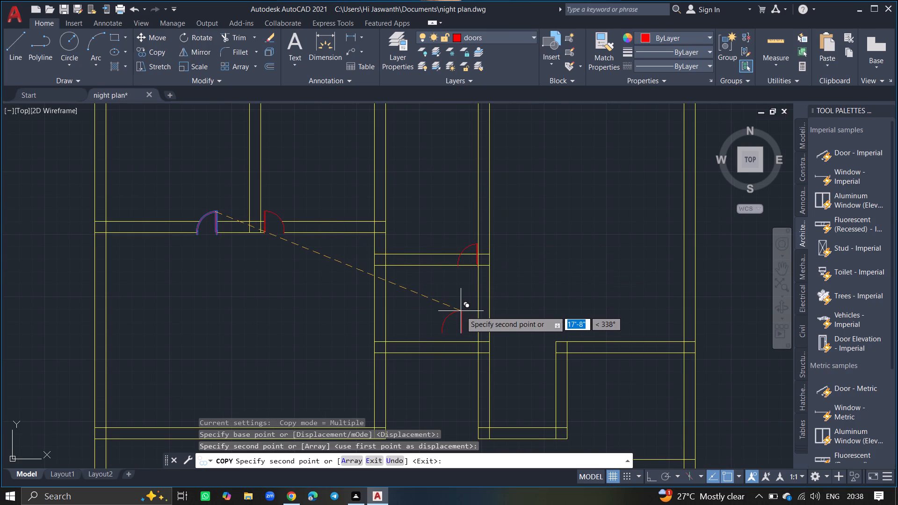
click(461, 311)
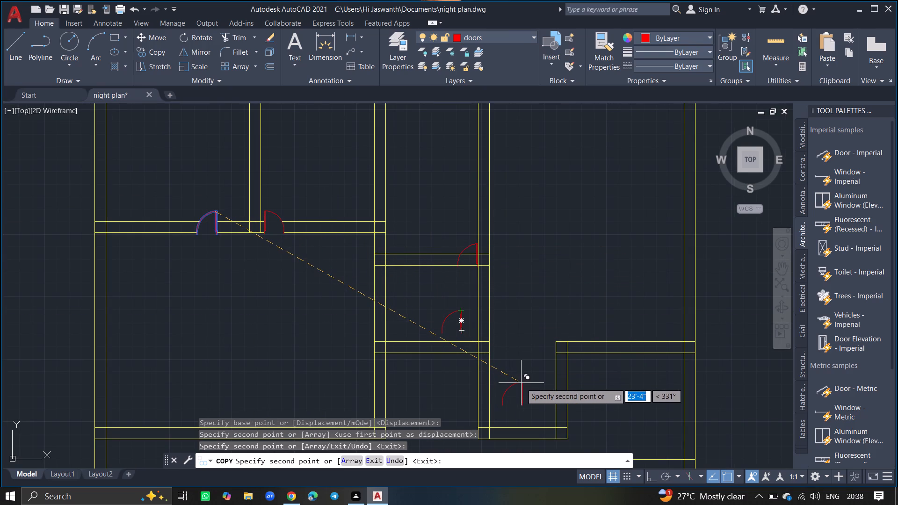
click(521, 383)
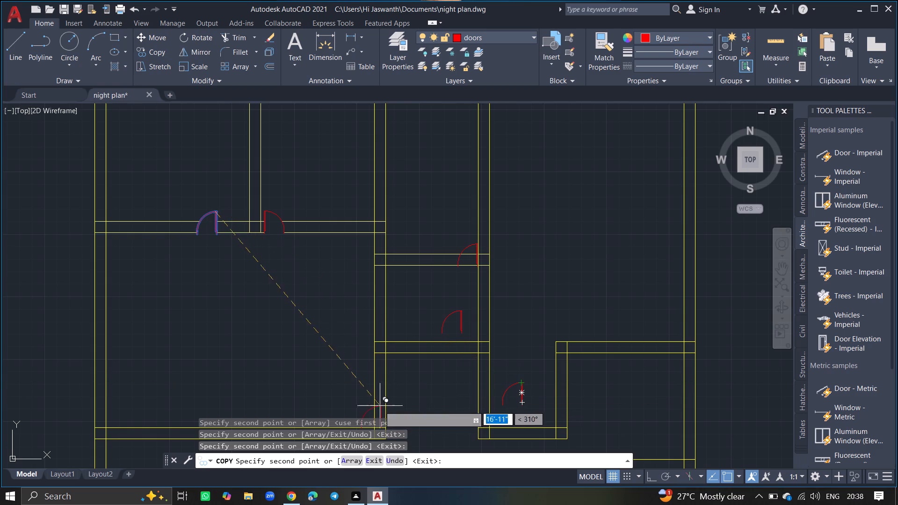
click(351, 389)
key(Return)
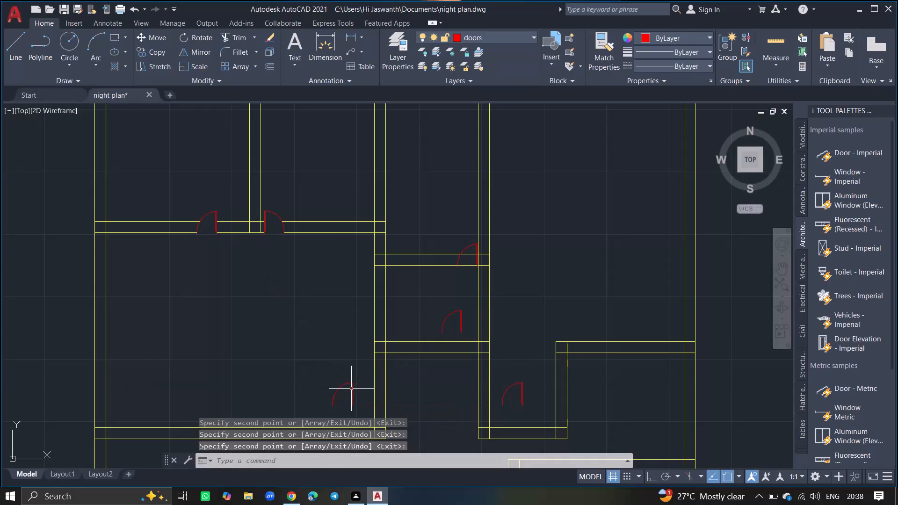
Rotate the door copy in the large left room 90° about its leaf's upper end, with ortho on.
ctrl+scroll(351, 389, down, 4)
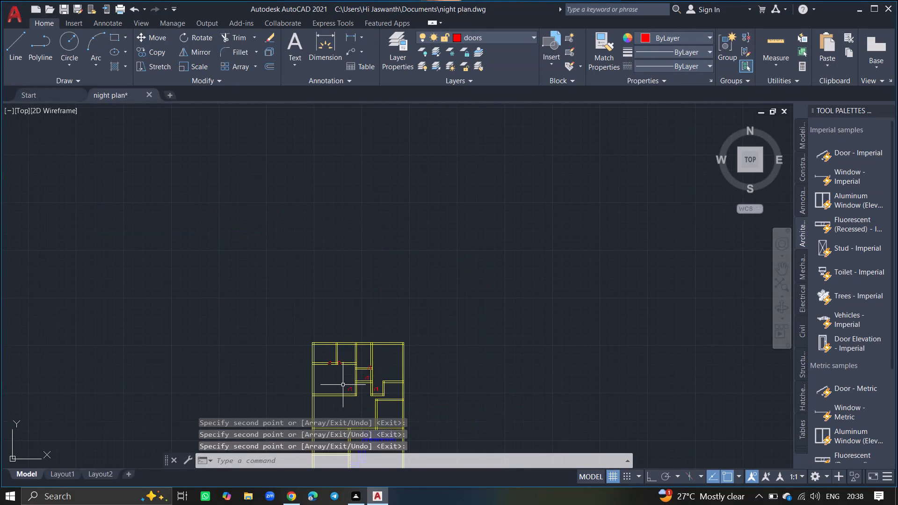
ctrl+scroll(343, 385, up, 2)
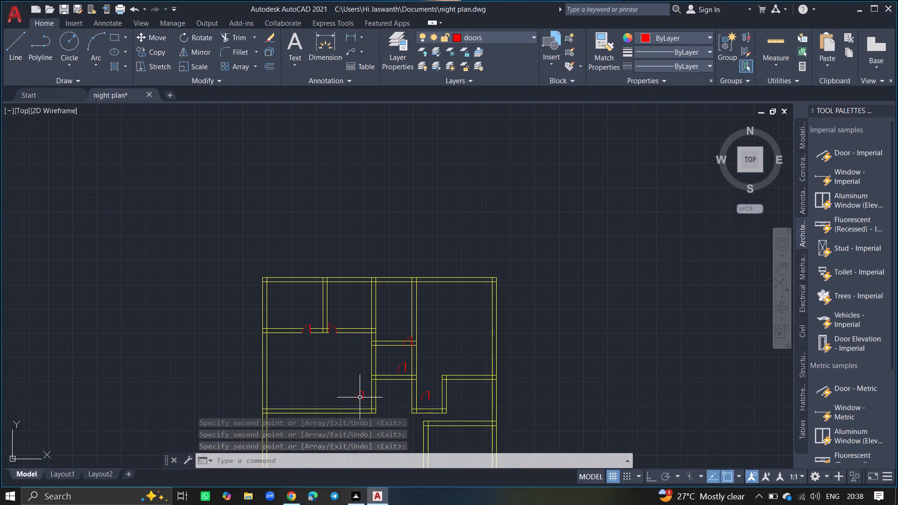
ctrl+scroll(360, 395, up, 3)
click(363, 385)
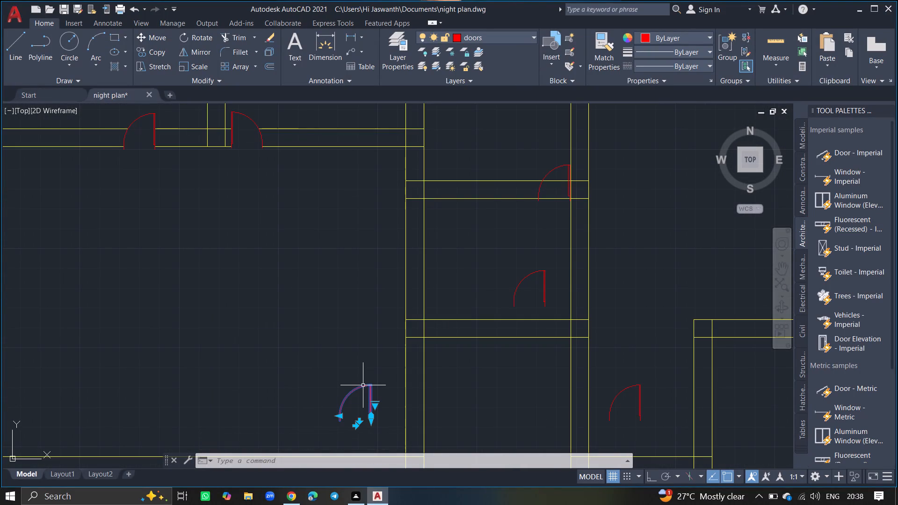
text(ro)
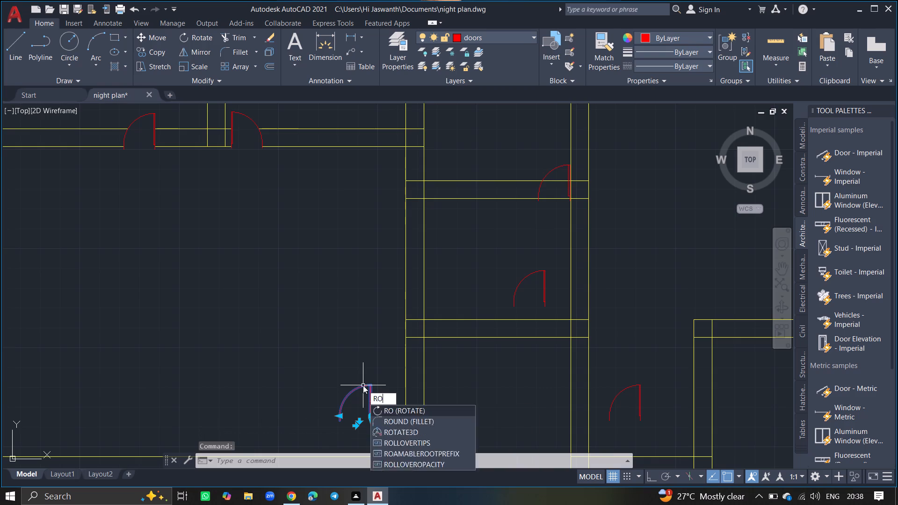
key(Return)
click(368, 385)
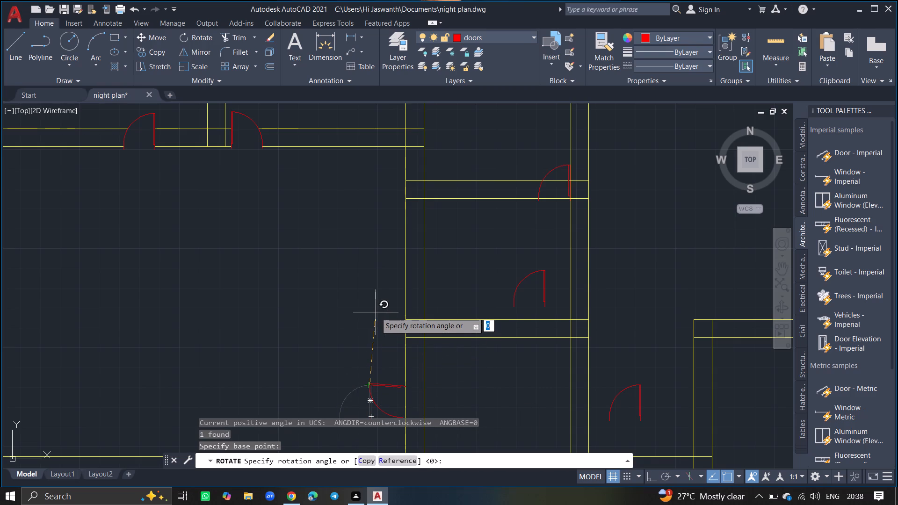
key(F8)
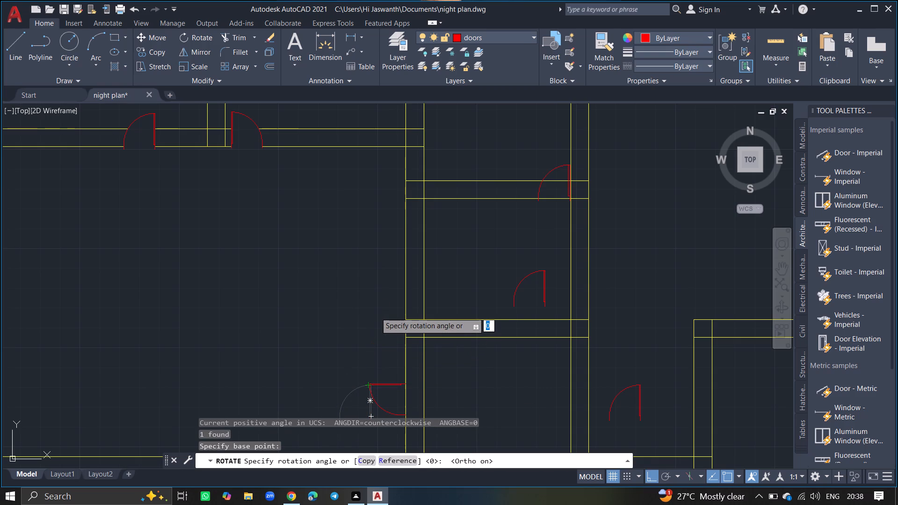
click(376, 312)
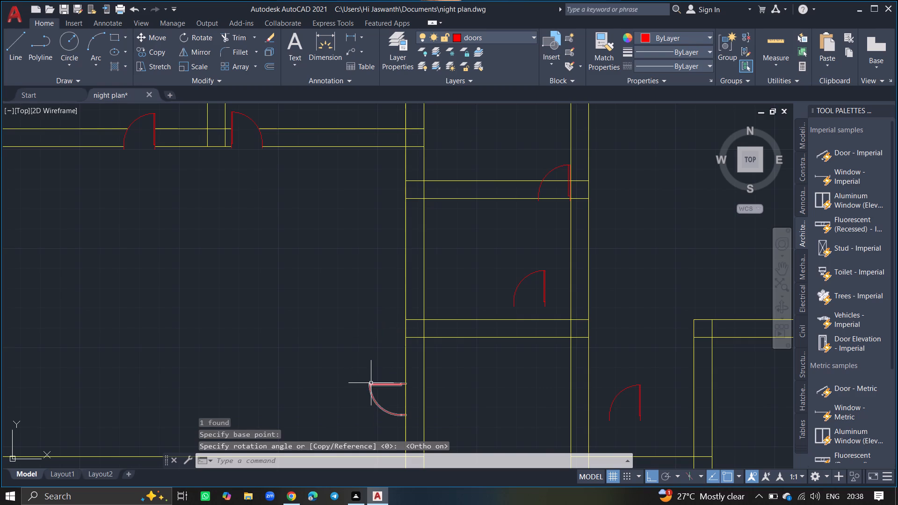
Move the rotated door about 9" horizontally to the right so that it spans the room's right wall.
click(371, 384)
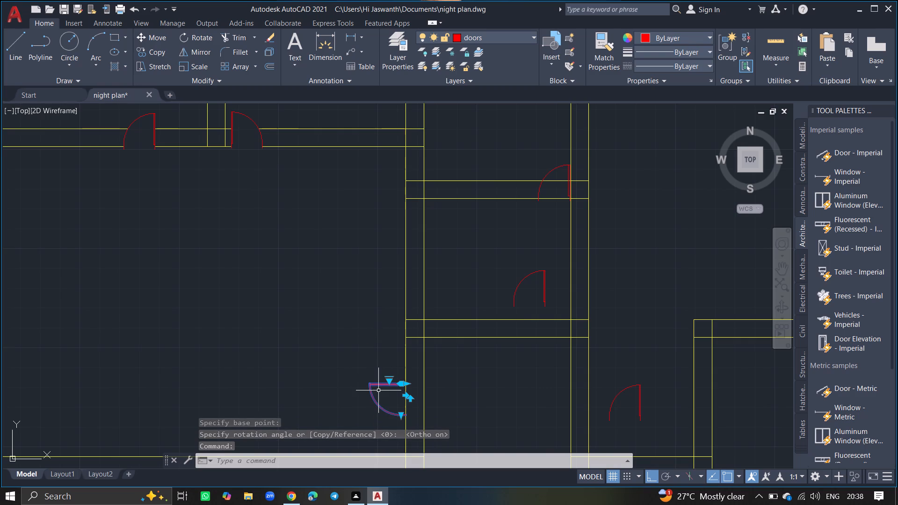
text(mo)
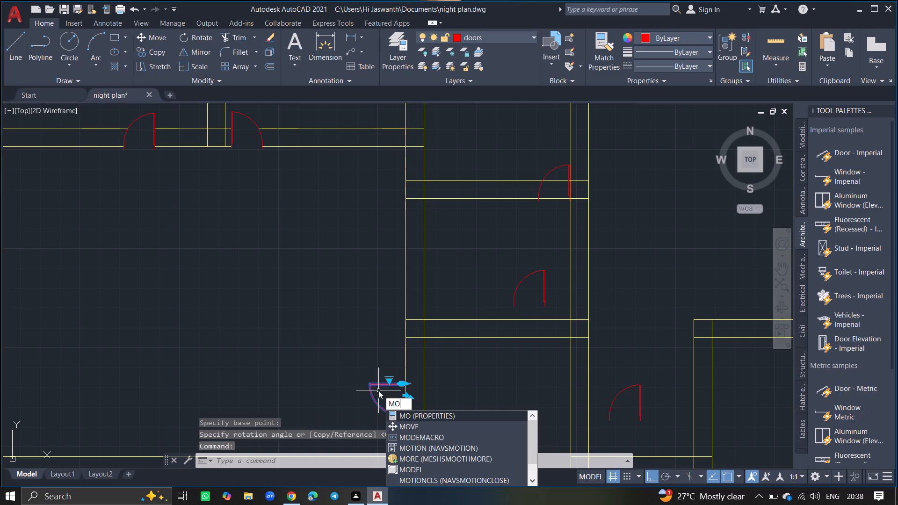
key(v)
key(e)
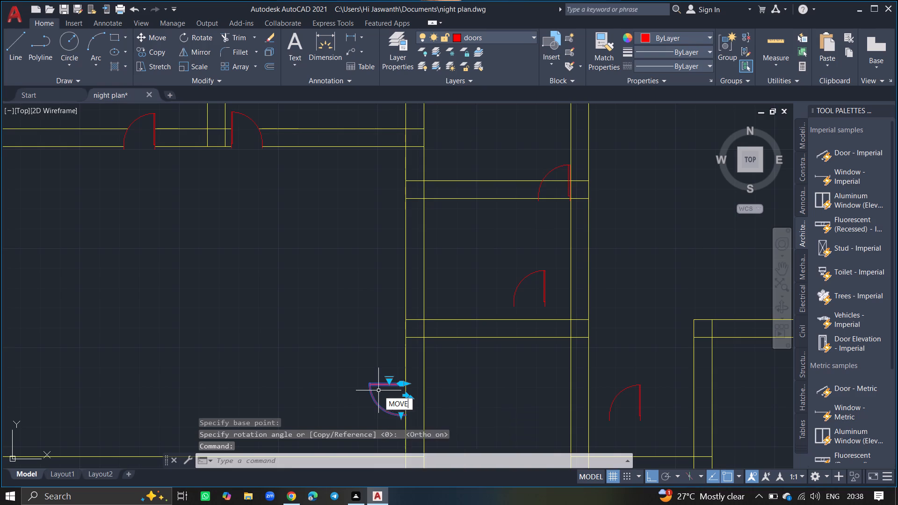
key(Return)
drag(372, 387, 384, 393)
ctrl+scroll(384, 393, up, 4)
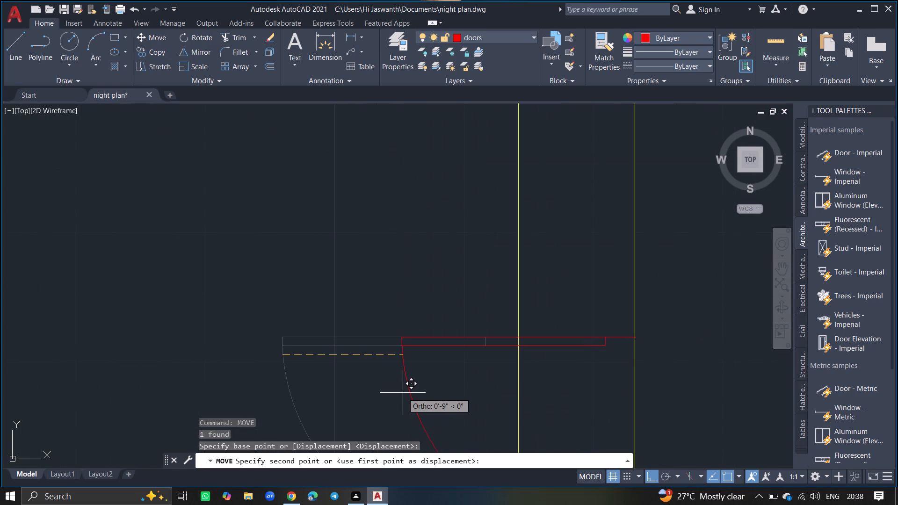
click(406, 393)
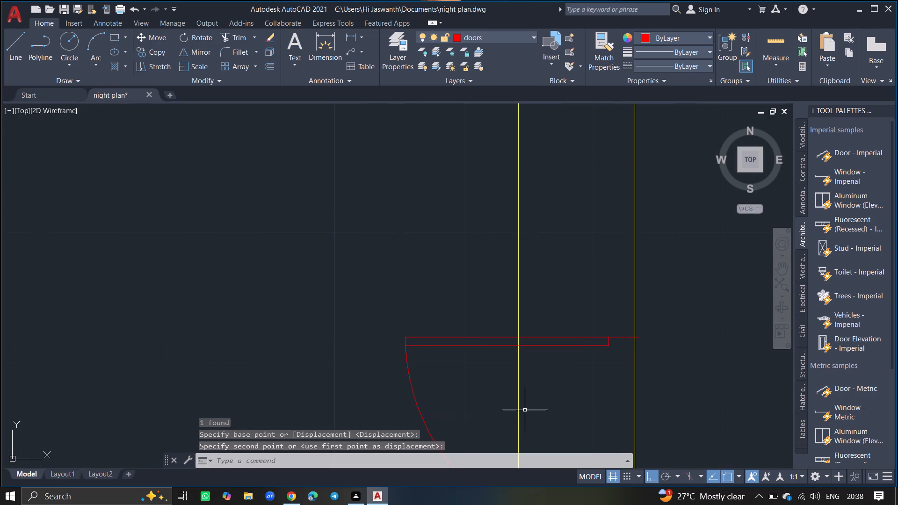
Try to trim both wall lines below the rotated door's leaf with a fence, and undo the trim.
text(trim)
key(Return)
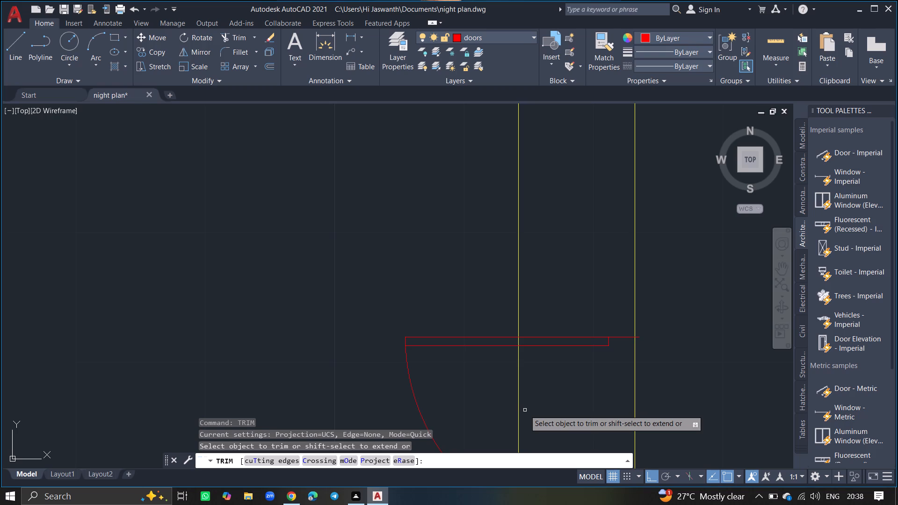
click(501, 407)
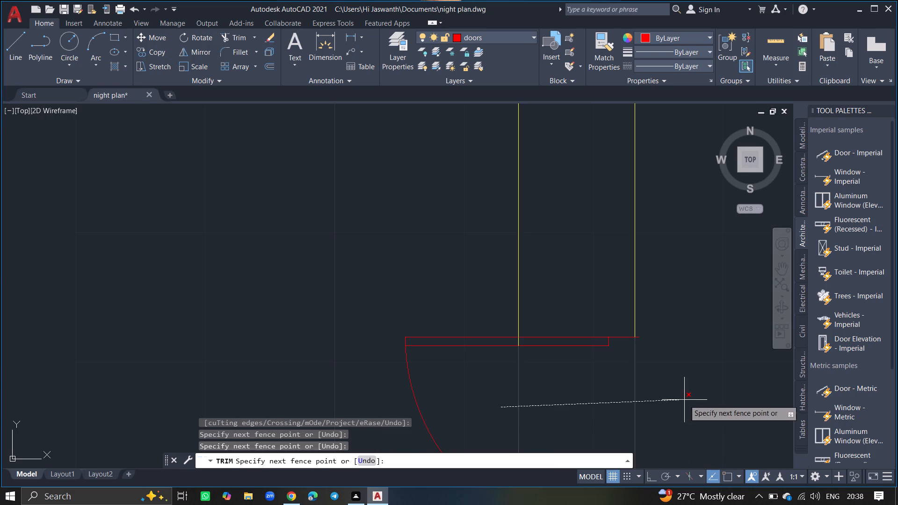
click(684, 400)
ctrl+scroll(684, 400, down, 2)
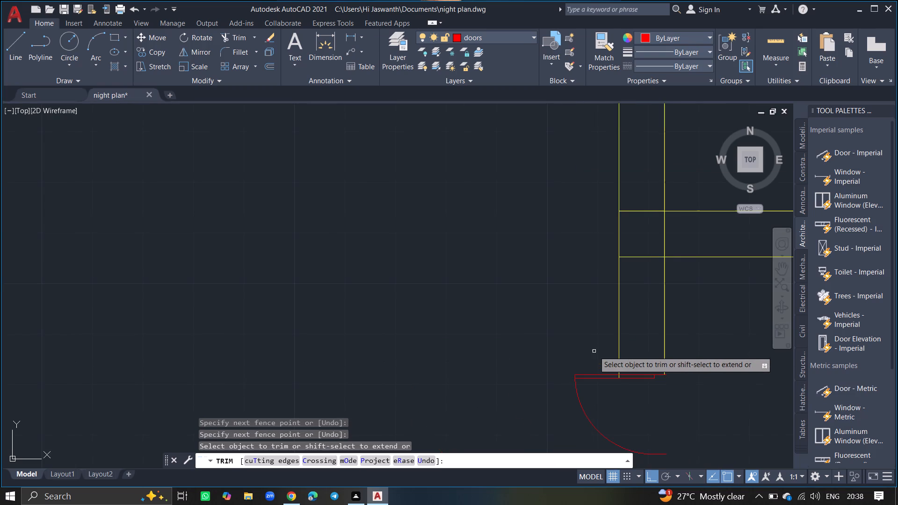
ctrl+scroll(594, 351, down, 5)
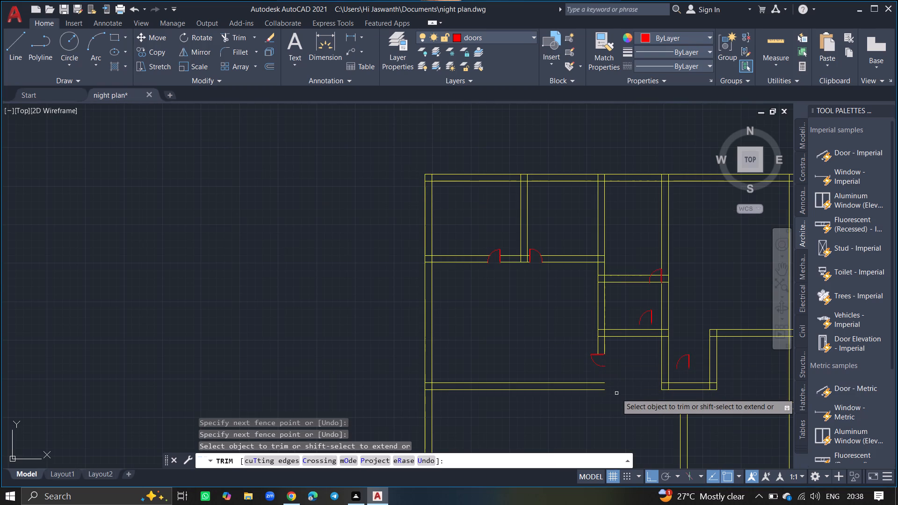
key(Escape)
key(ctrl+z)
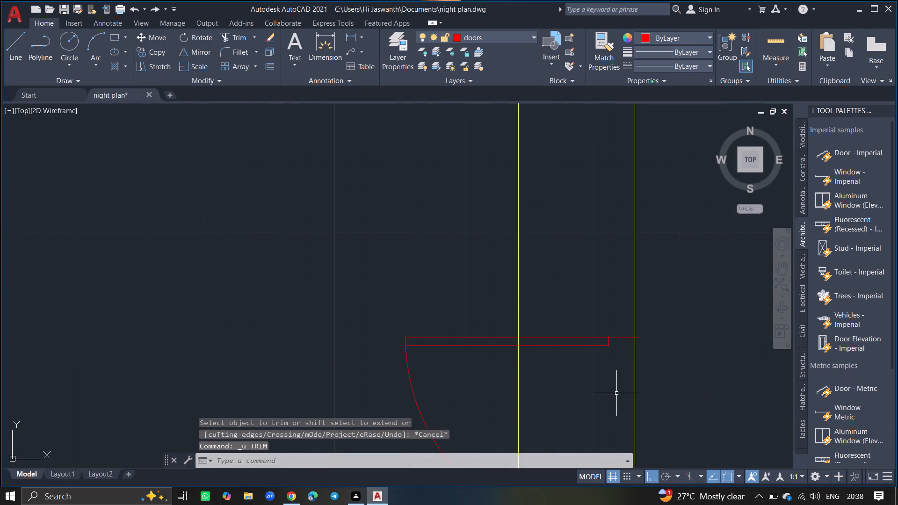
Trim both wall lines between the rotated door's leaf and arc, including the short piece crossing the leaf.
ctrl+scroll(616, 393, down, 7)
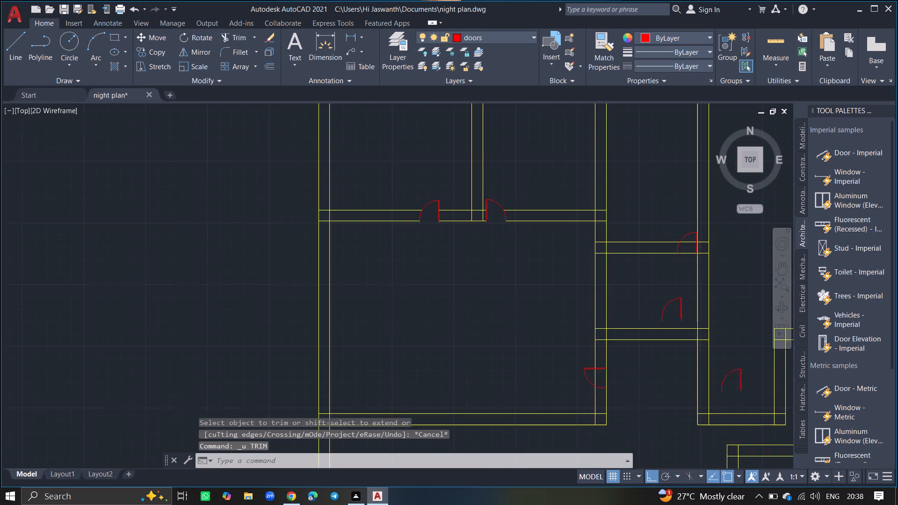
ctrl+scroll(601, 386, up, 5)
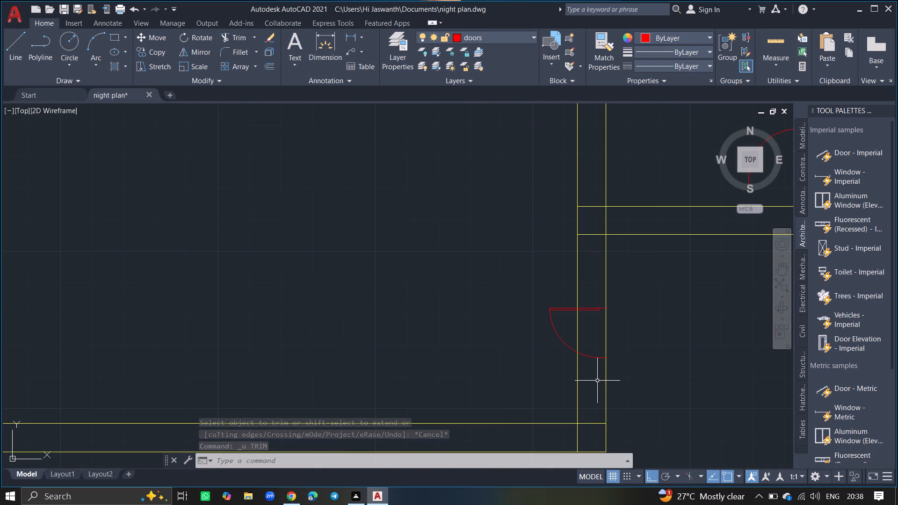
ctrl+scroll(597, 381, up, 3)
text(trim)
key(Return)
ctrl+scroll(597, 381, down, 3)
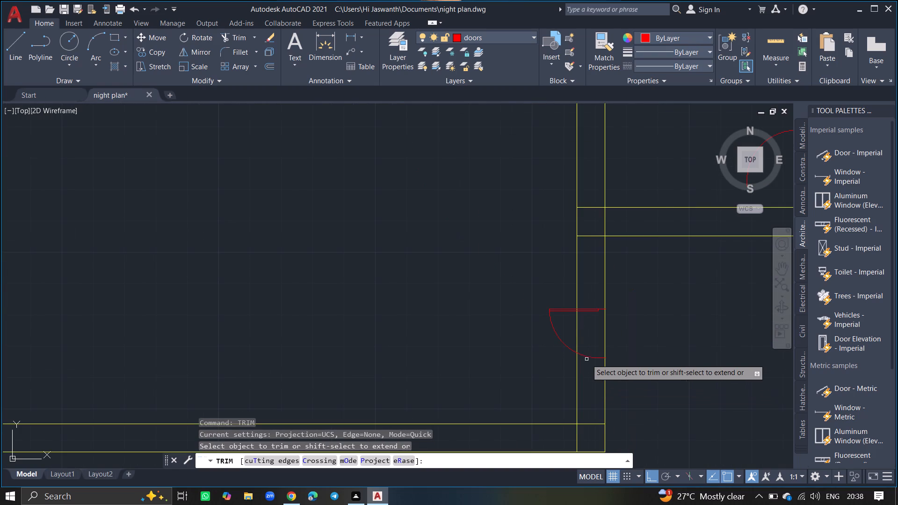
click(577, 335)
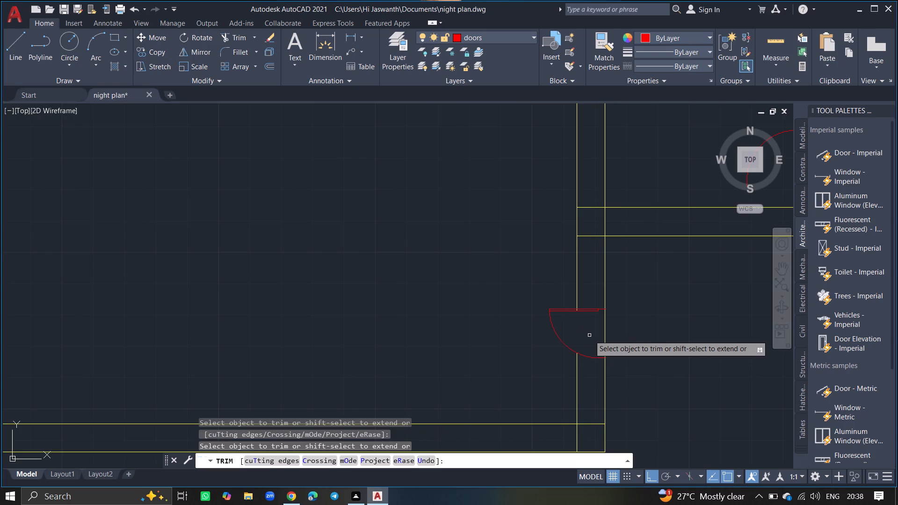
click(603, 338)
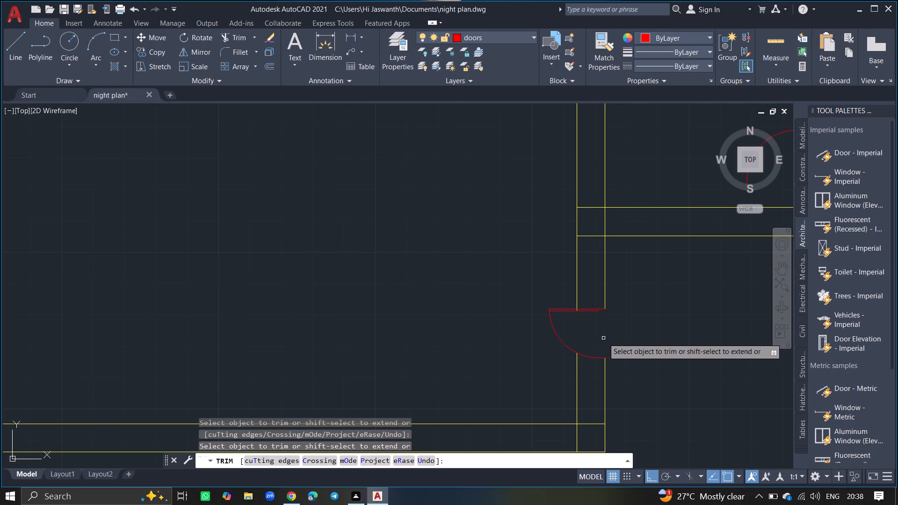
ctrl+scroll(575, 315, up, 6)
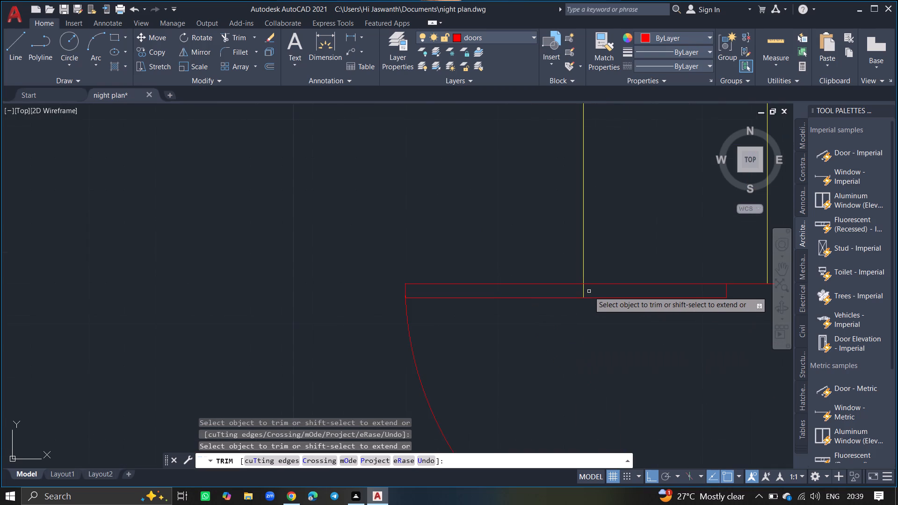
click(583, 293)
ctrl+scroll(574, 312, down, 4)
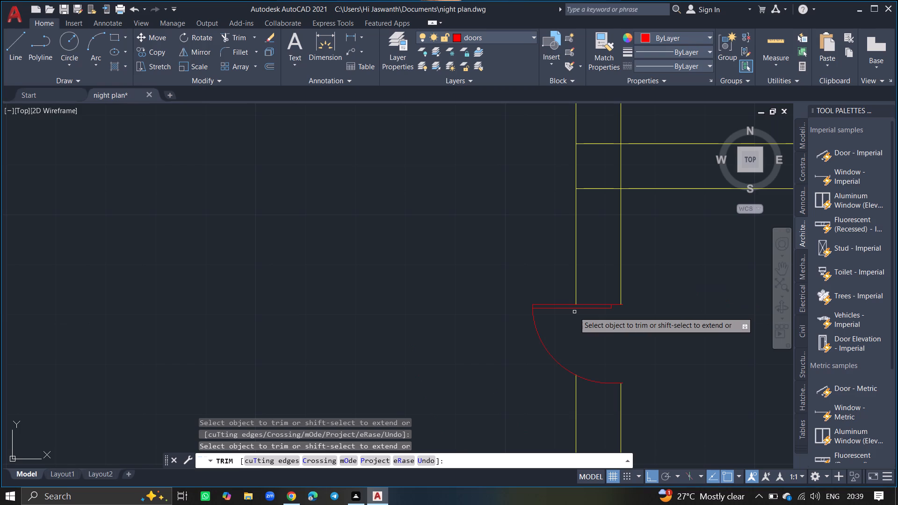
key(Return)
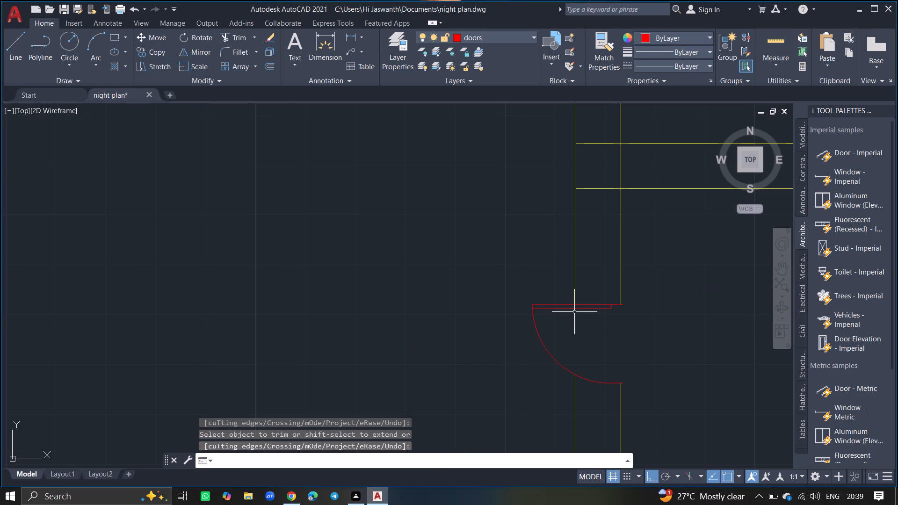
Rotate the loose door copy inside the small middle room 90° about its leaf's upper end.
ctrl+scroll(574, 312, down, 4)
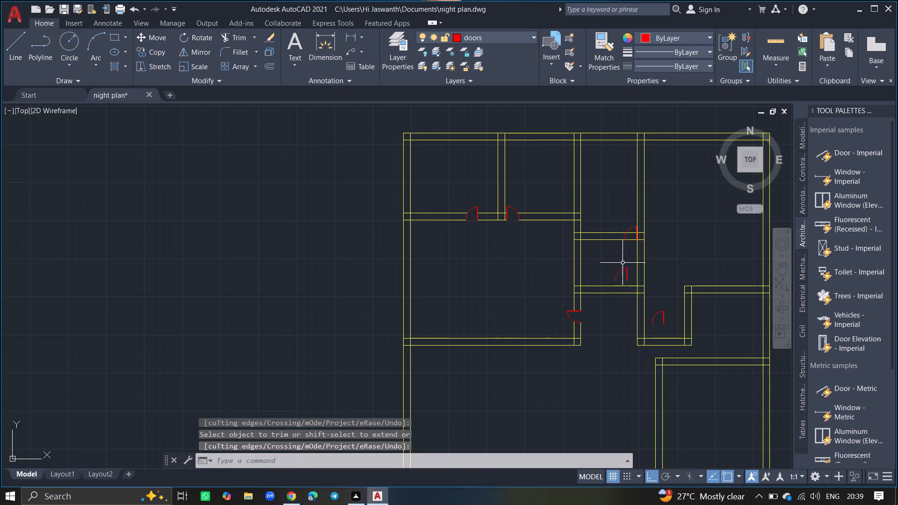
click(626, 273)
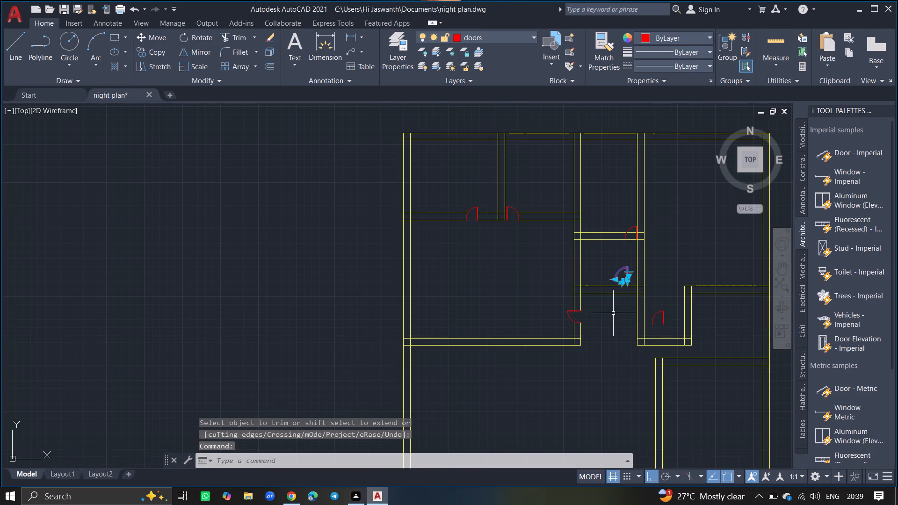
ctrl+scroll(613, 313, up, 3)
text(ro)
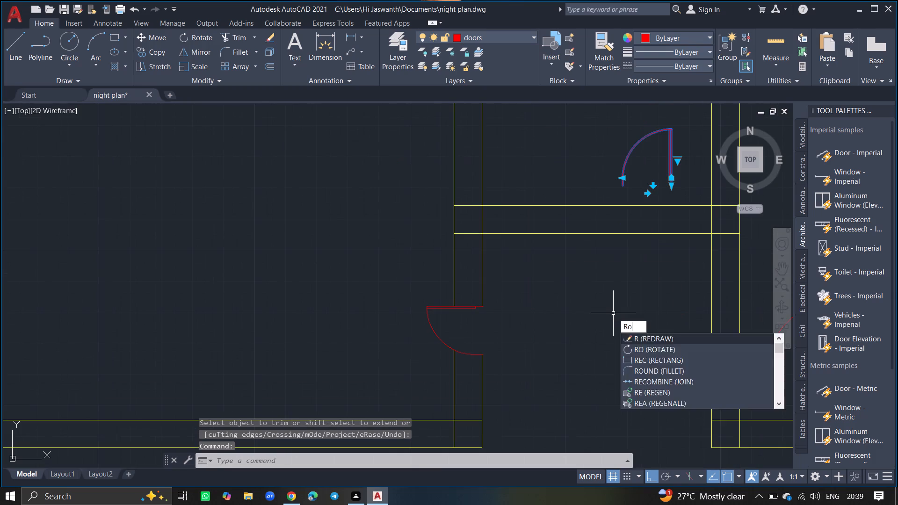
key(Return)
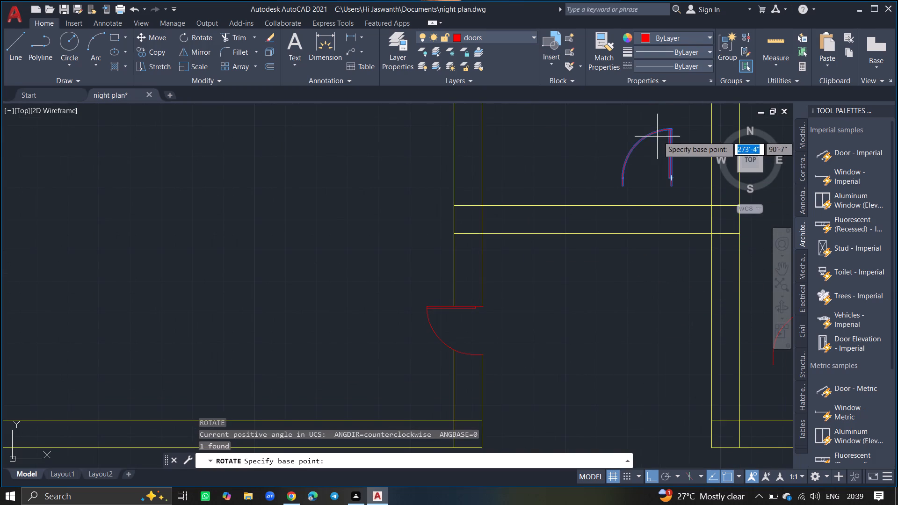
click(673, 124)
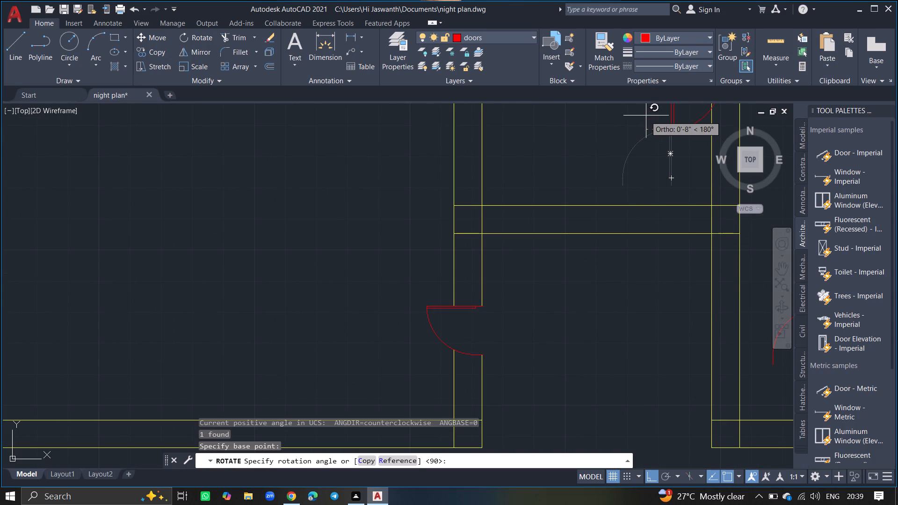
click(673, 115)
ctrl+scroll(673, 115, down, 4)
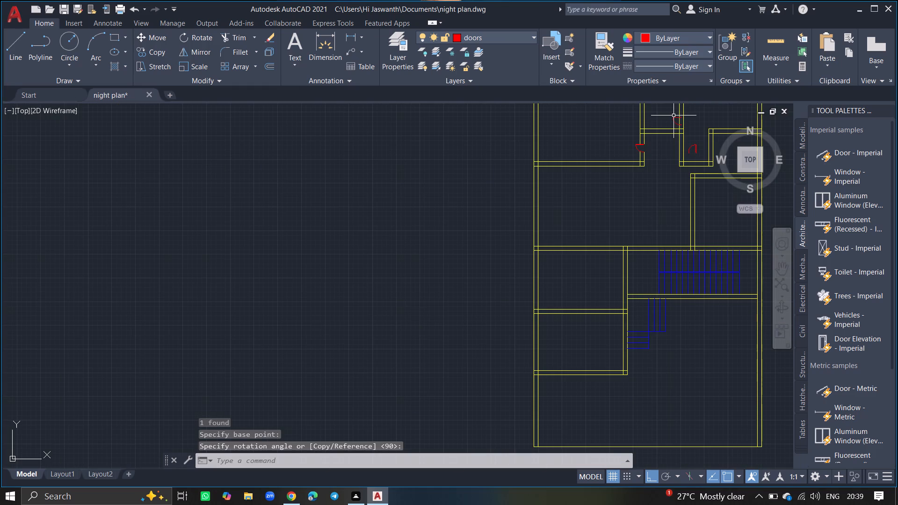
Move the rotated door in the small middle room slightly right and down, free of ortho, so that it spans the right wall.
ctrl+scroll(604, 134, down, 2)
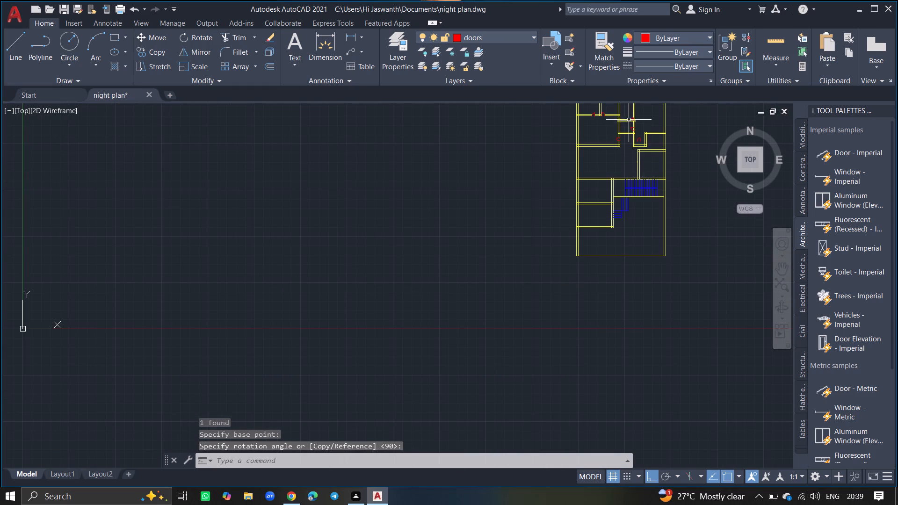
ctrl+scroll(632, 117, up, 9)
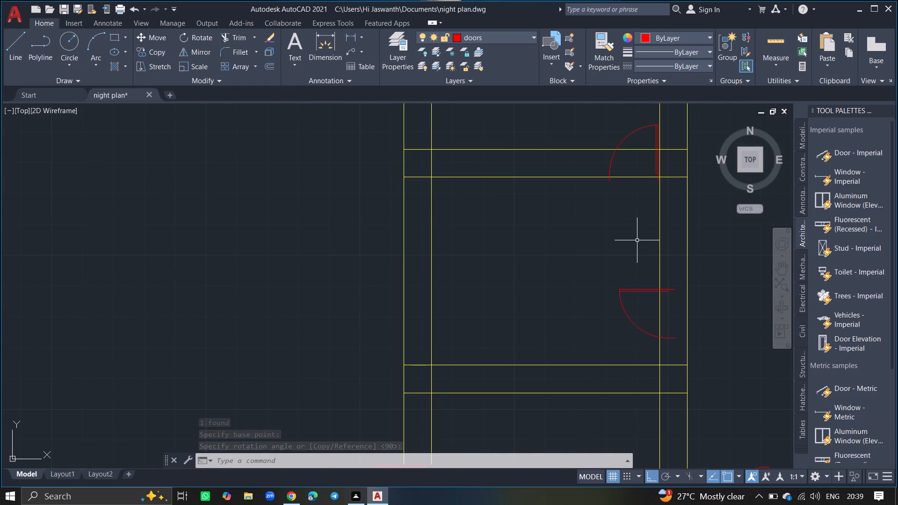
click(635, 292)
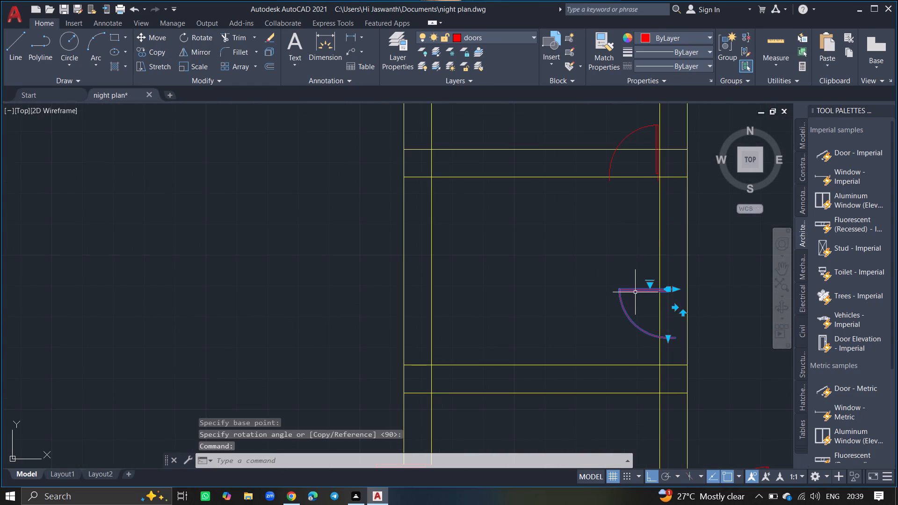
text(mo)
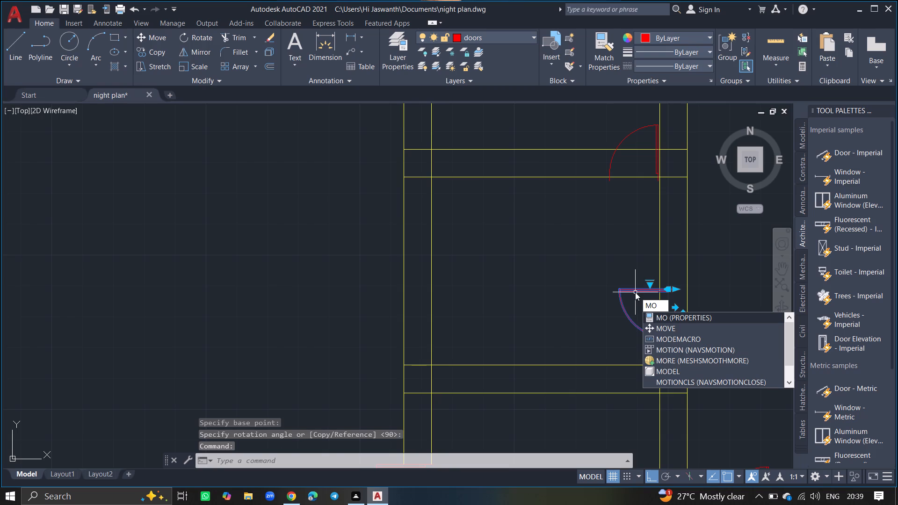
text(ve)
key(Return)
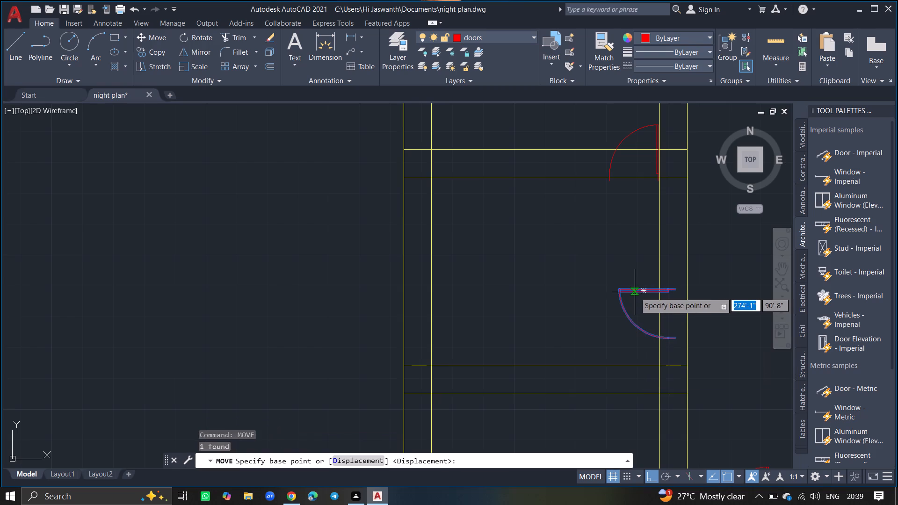
click(624, 291)
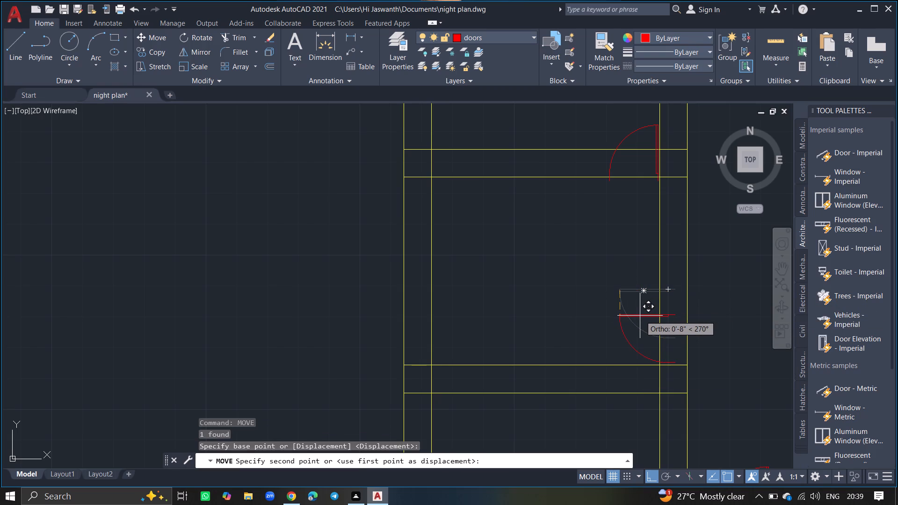
key(F8)
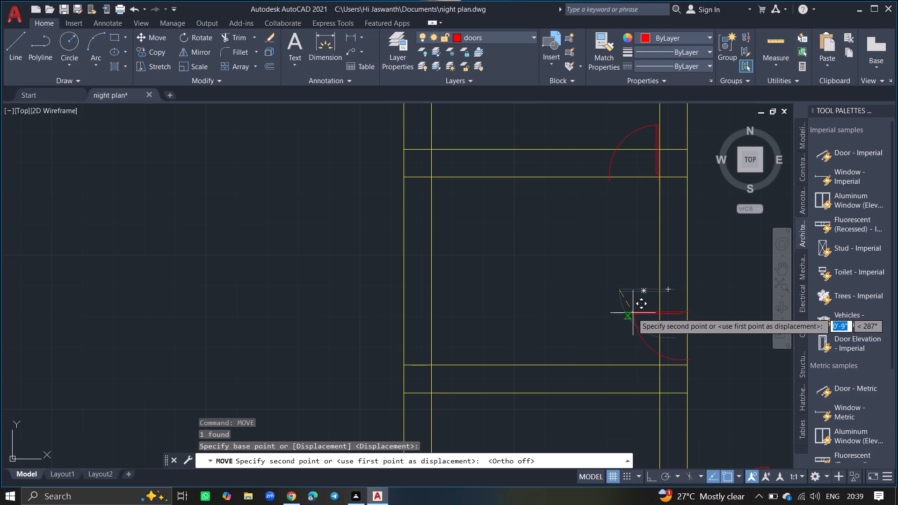
click(637, 303)
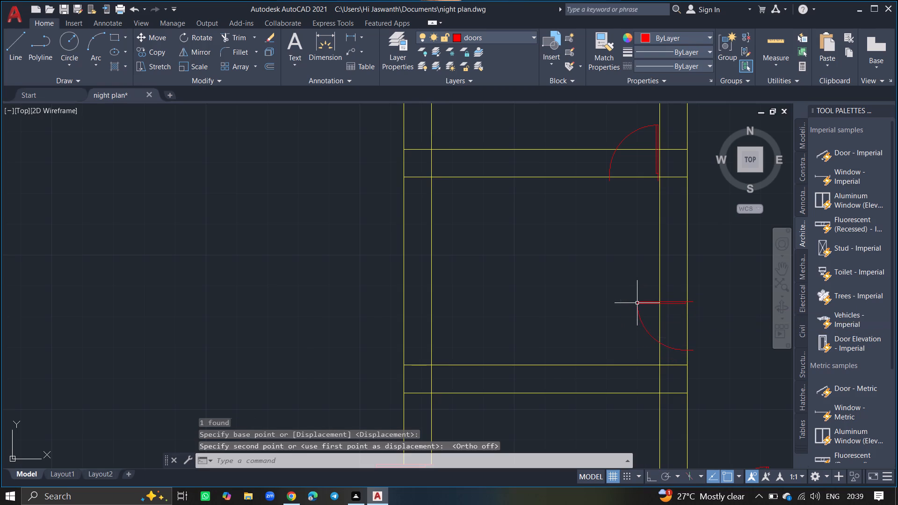
Trim both lines of the small middle room's right wall between the door's leaf and arc with a fence.
text(trim)
key(Return)
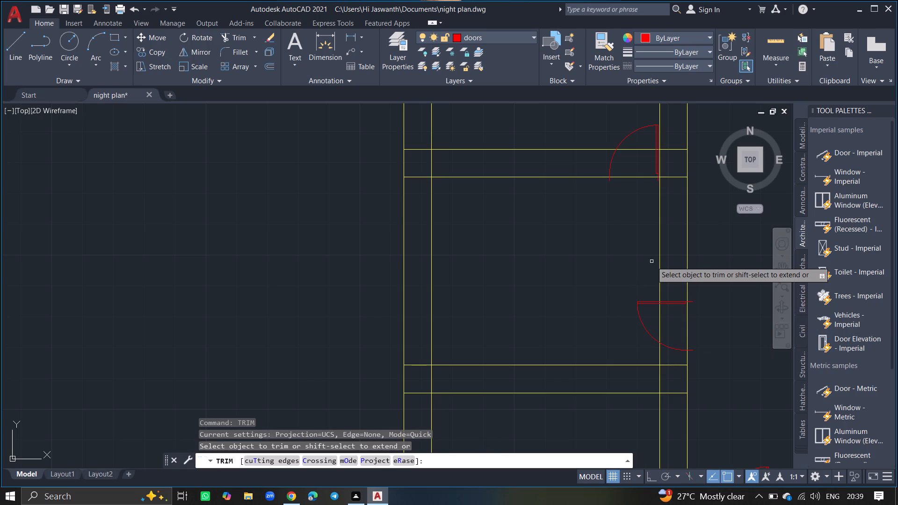
click(697, 324)
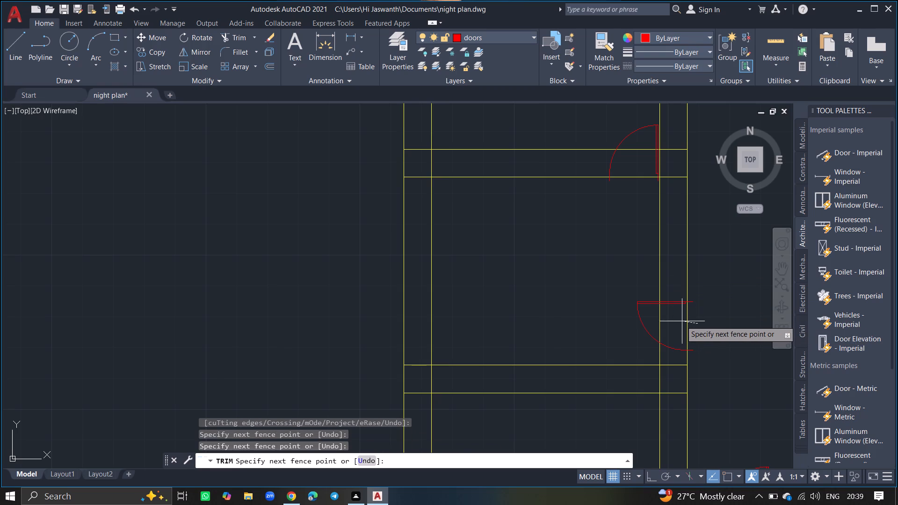
click(656, 322)
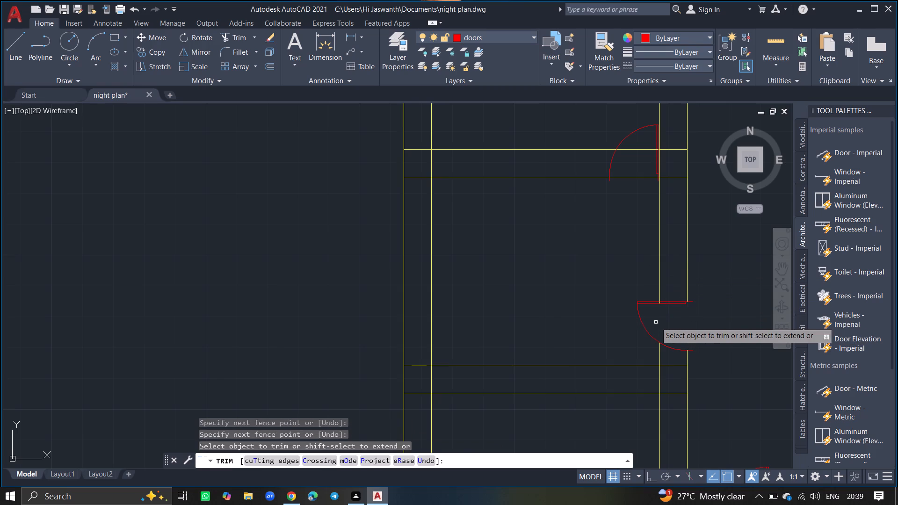
key(Return)
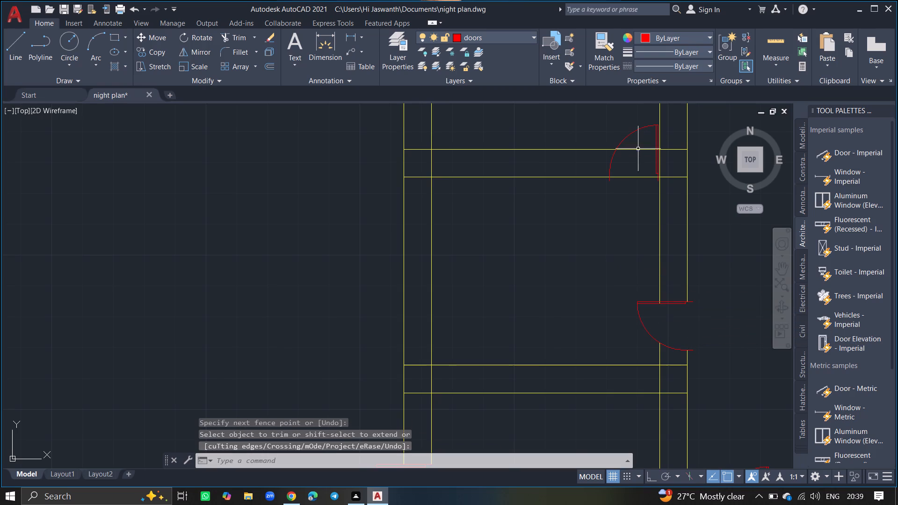
Trim both lines of the small middle room's upper wall between the door's leaf and arc with a fence.
text(trim)
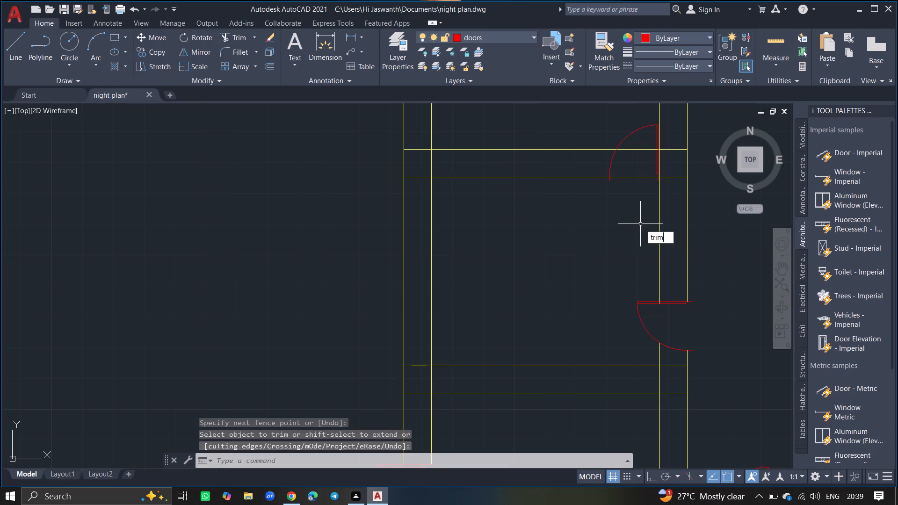
key(Return)
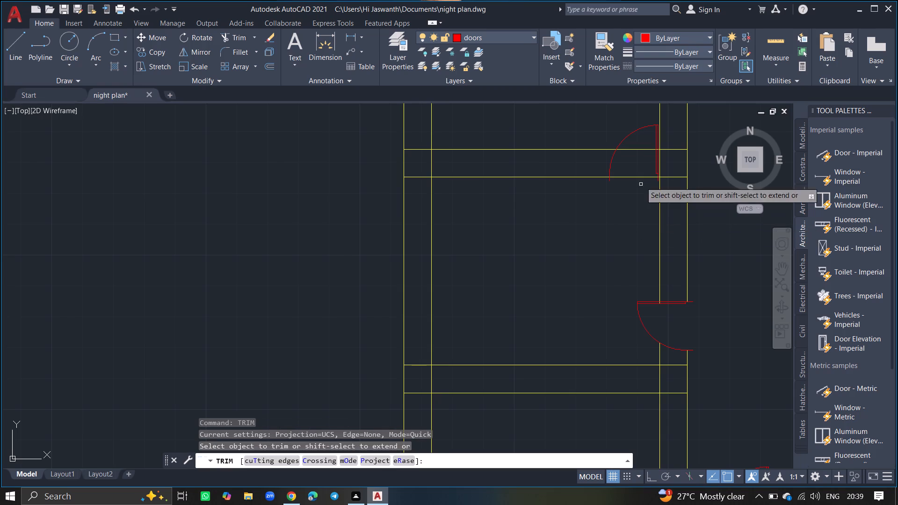
click(641, 146)
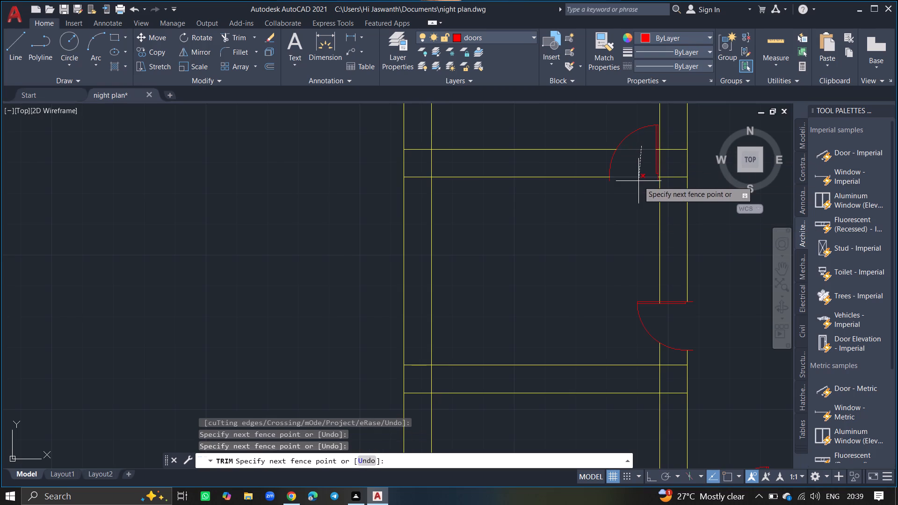
click(638, 181)
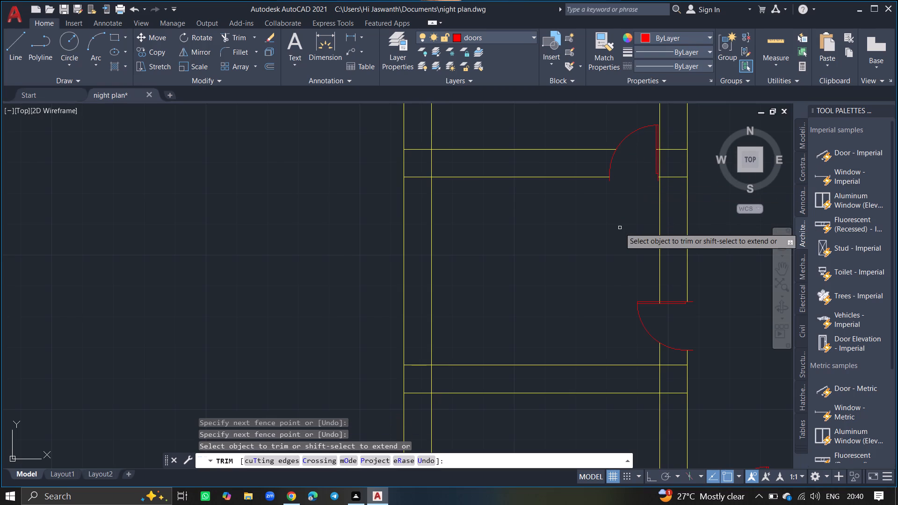
ctrl+scroll(620, 228, down, 3)
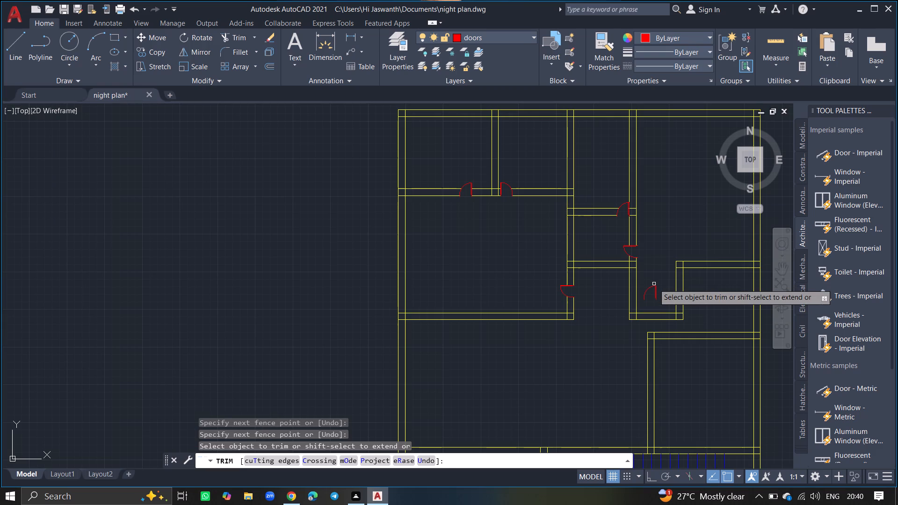
key(Return)
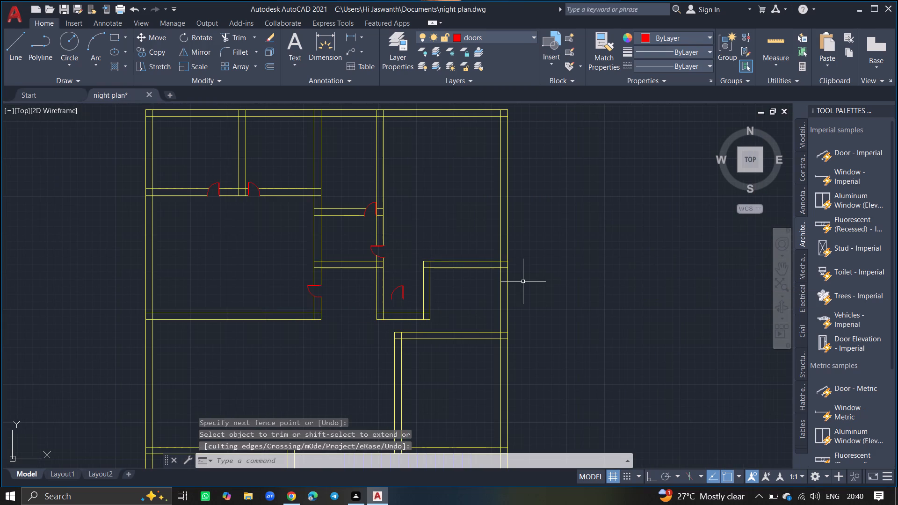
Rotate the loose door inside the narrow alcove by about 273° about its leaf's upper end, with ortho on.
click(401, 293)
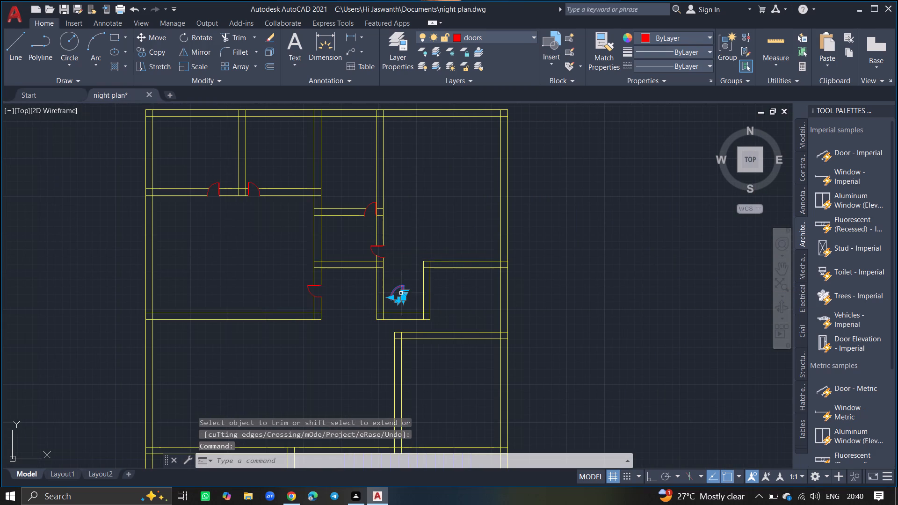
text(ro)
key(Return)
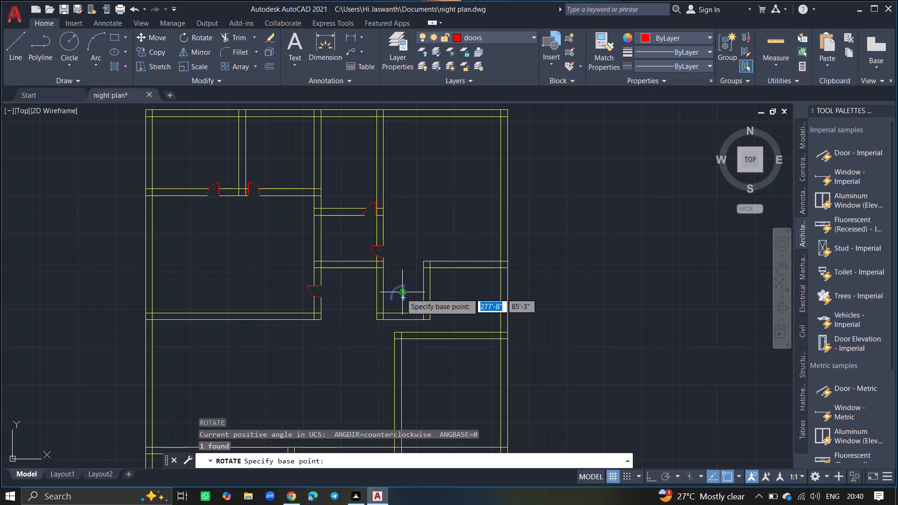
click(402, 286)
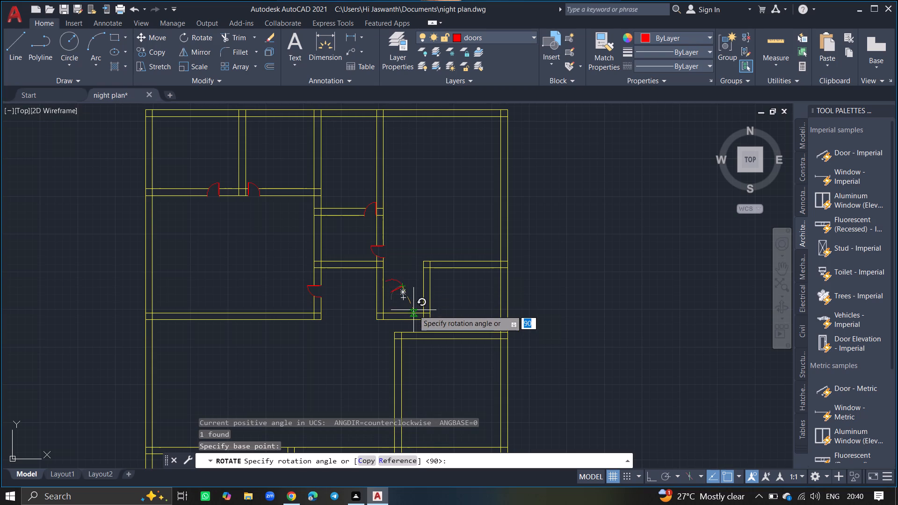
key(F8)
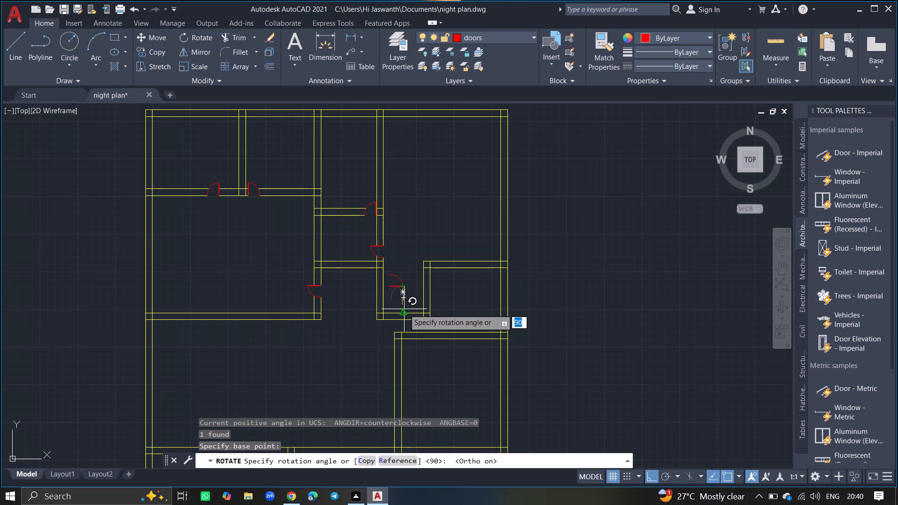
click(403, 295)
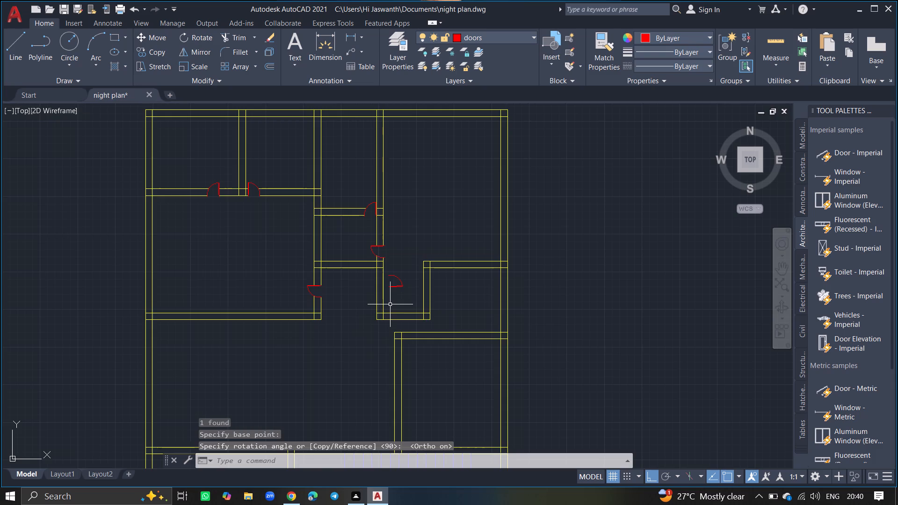
Erase the slightly tilted loose door from the narrow alcove.
ctrl+scroll(390, 304, up, 6)
ctrl+scroll(398, 274, down, 5)
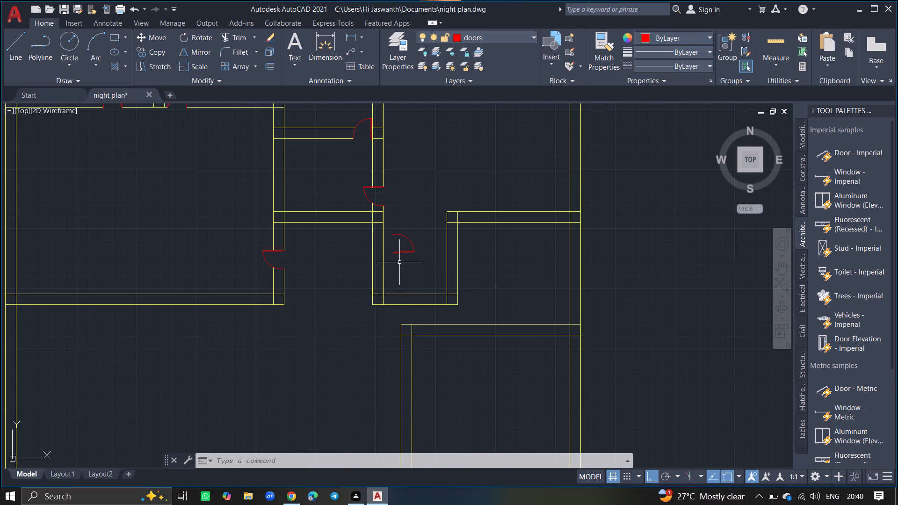
ctrl+scroll(399, 262, up, 5)
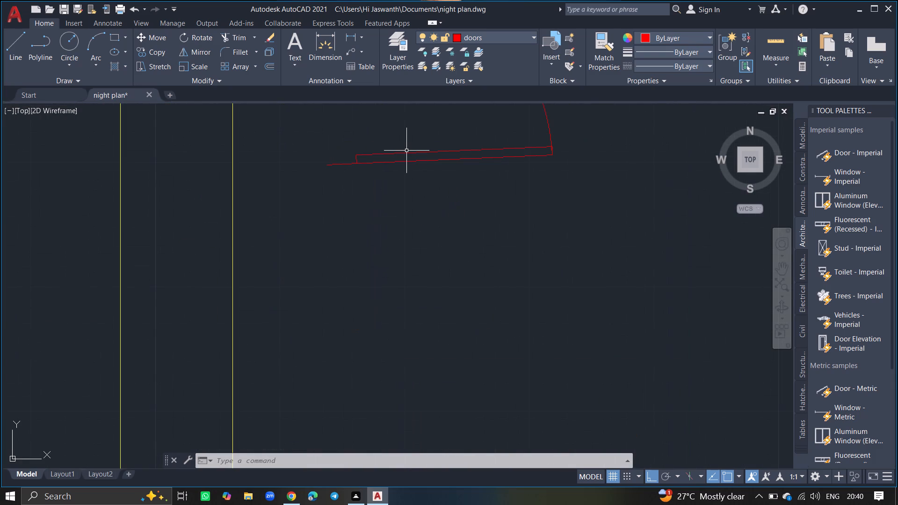
drag(406, 152, 402, 192)
key(Delete)
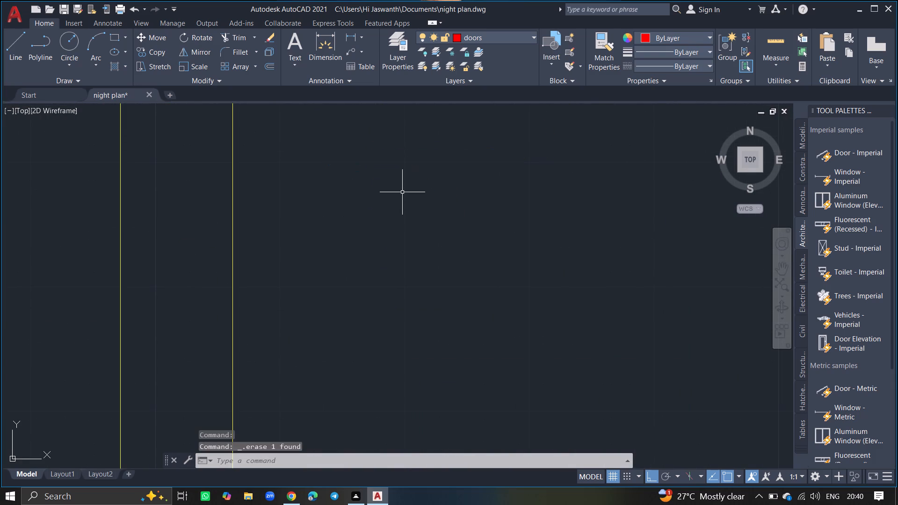
Copy the door in the large left room's right wall horizontally into the open passage beside it.
ctrl+scroll(407, 180, down, 6)
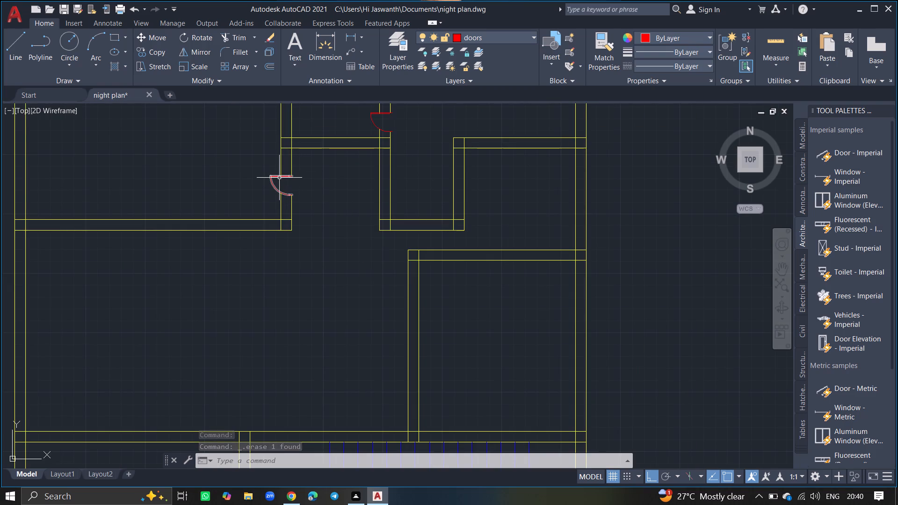
drag(279, 177, 348, 159)
text(copy)
key(Return)
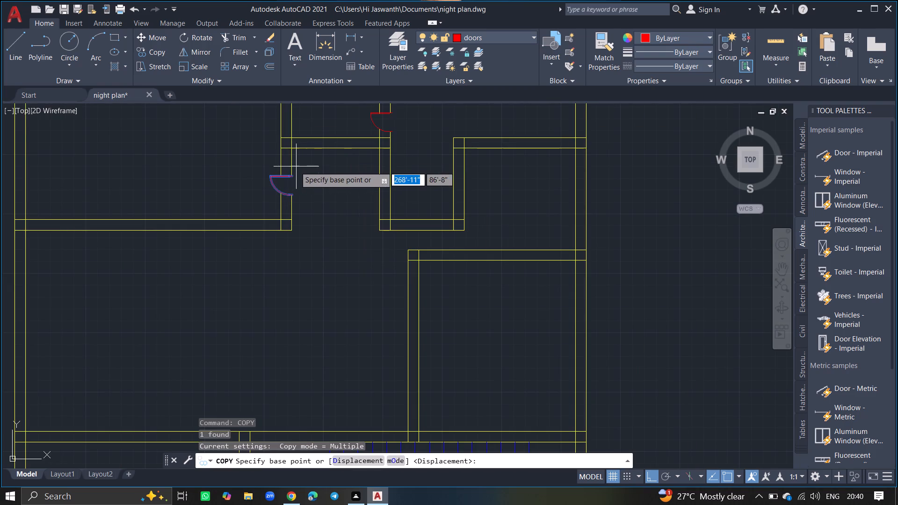
drag(271, 179, 319, 179)
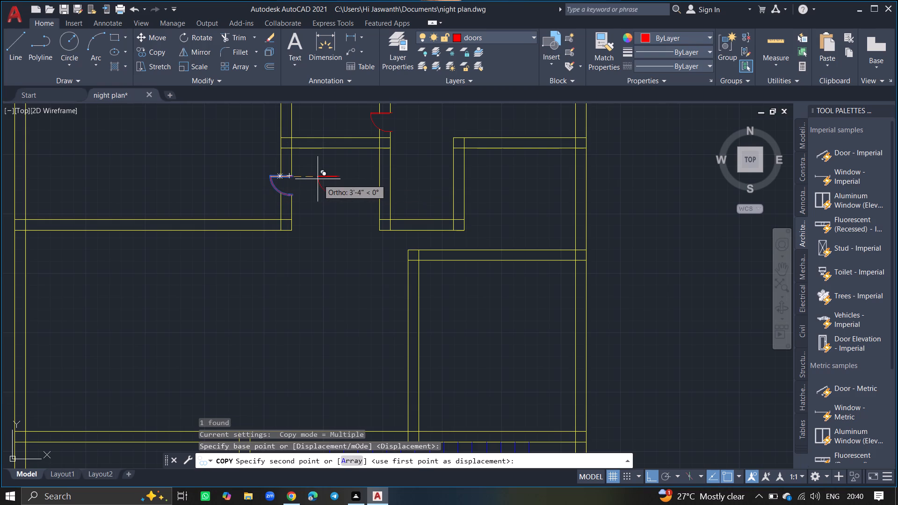
drag(319, 179, 333, 181)
click(333, 181)
key(Return)
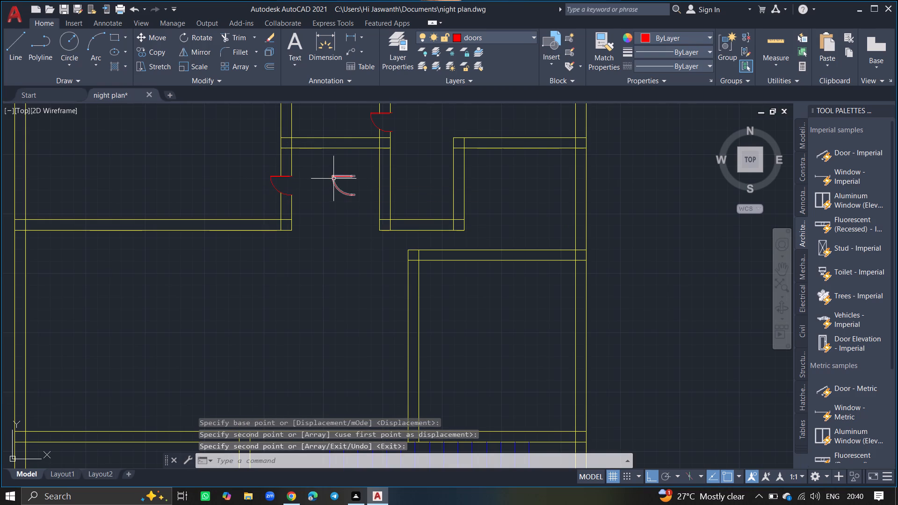
Rotate the door copy in the passage 180° about its leaf's left end.
drag(333, 179, 327, 217)
text(ro)
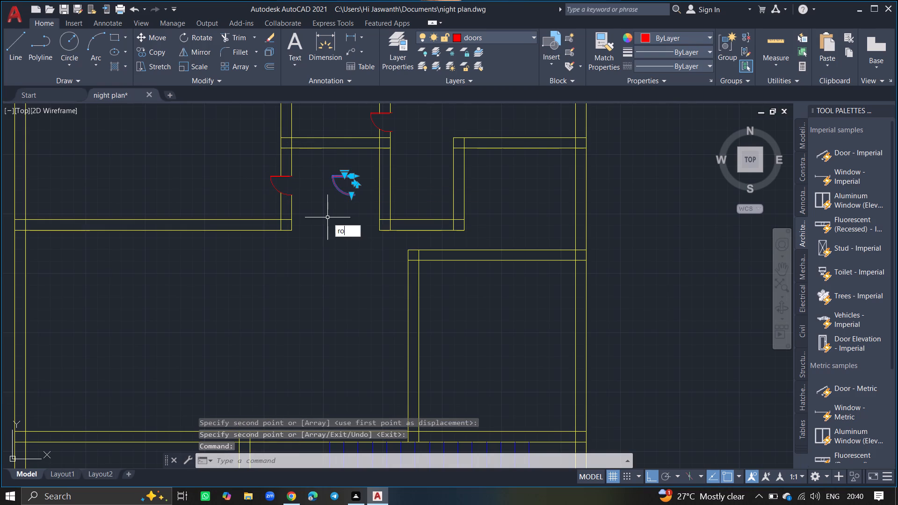
key(Return)
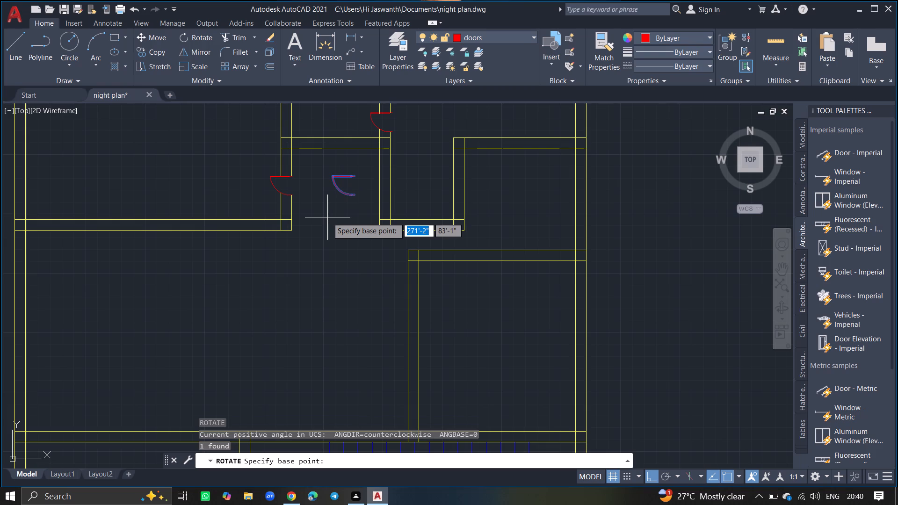
click(333, 177)
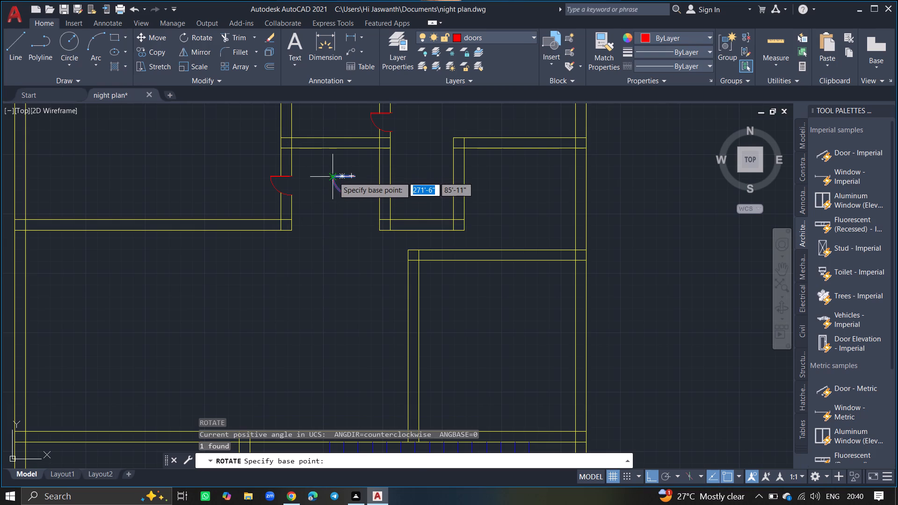
click(299, 187)
Move the rotated door from the passage onto the narrow alcove's left wall, just above its bottom corner, with ortho off.
drag(328, 177, 319, 199)
text(move)
key(Return)
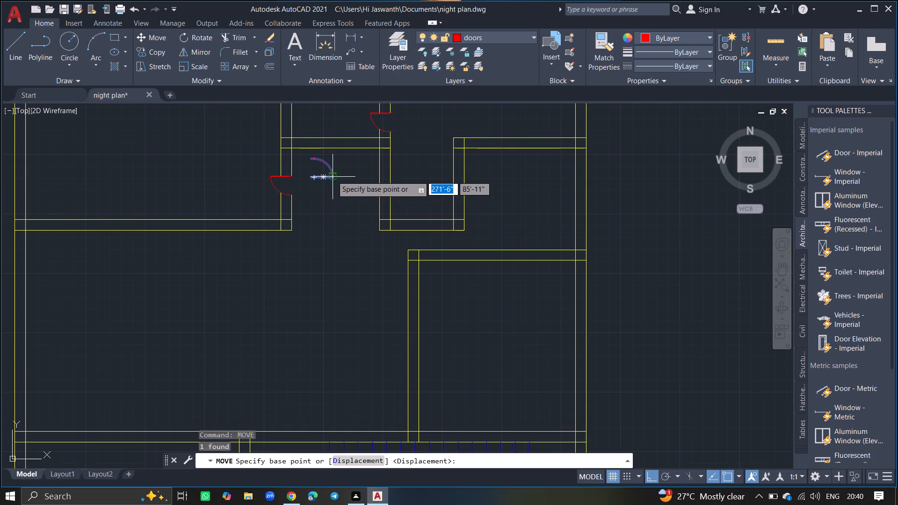
click(332, 175)
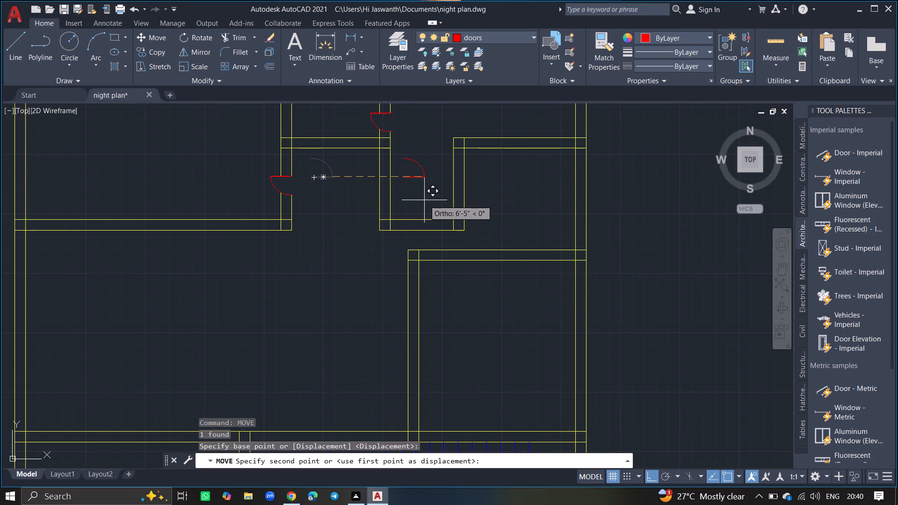
key(F8)
ctrl+scroll(424, 200, up, 3)
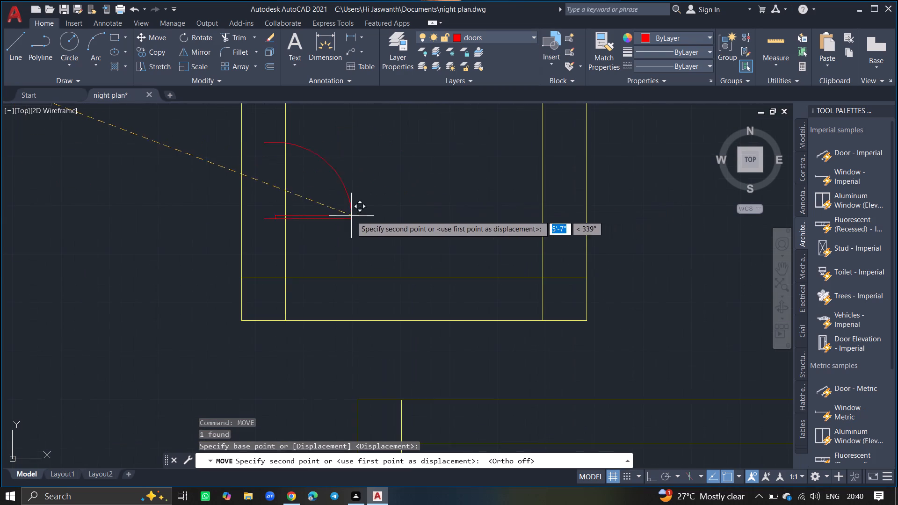
click(326, 197)
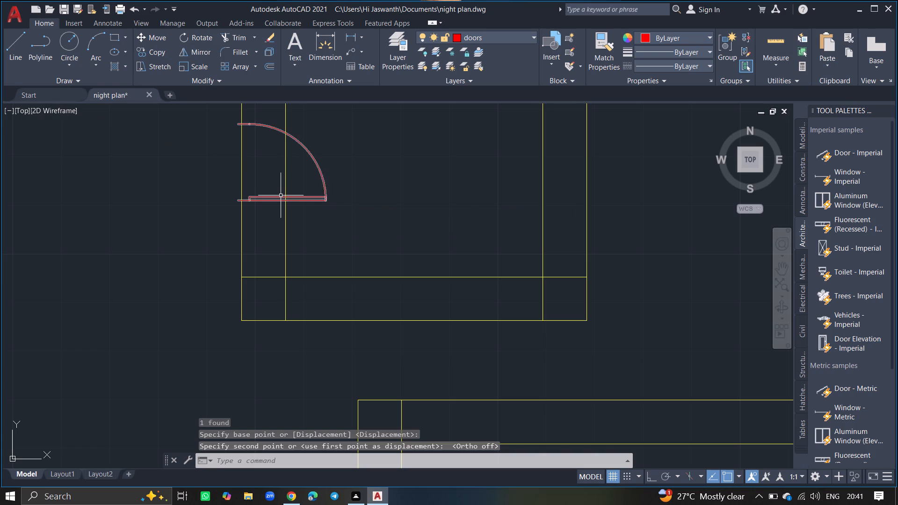
Trim both lines of the alcove's left wall across the moved door to form its opening.
text(trim)
key(Return)
click(295, 178)
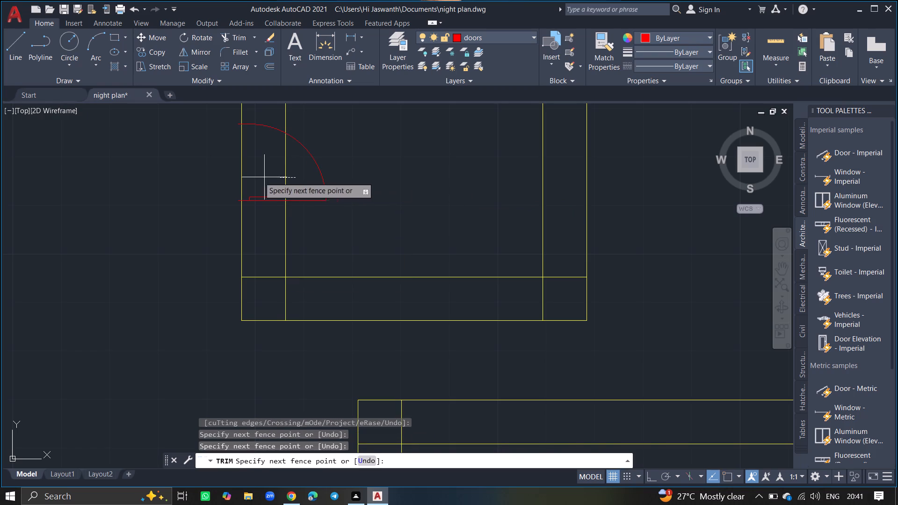
click(218, 174)
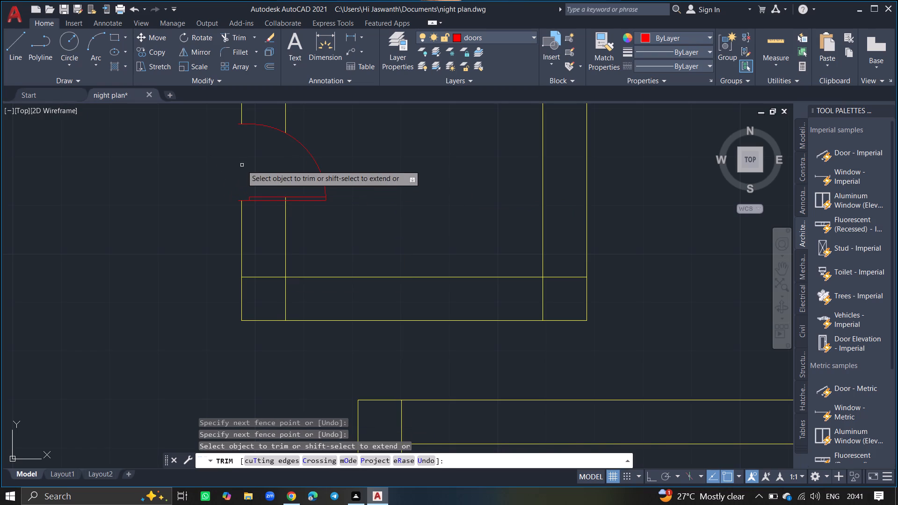
key(Return)
Copy the door in the large left room's right wall about 19'-10" down to the right wall of the upper room beside the staircase.
ctrl+scroll(242, 165, down, 3)
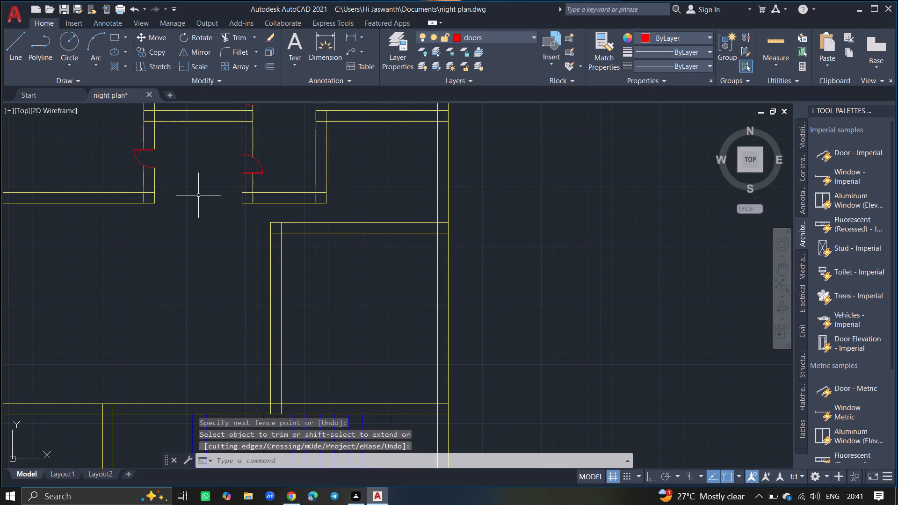
ctrl+scroll(198, 195, down, 3)
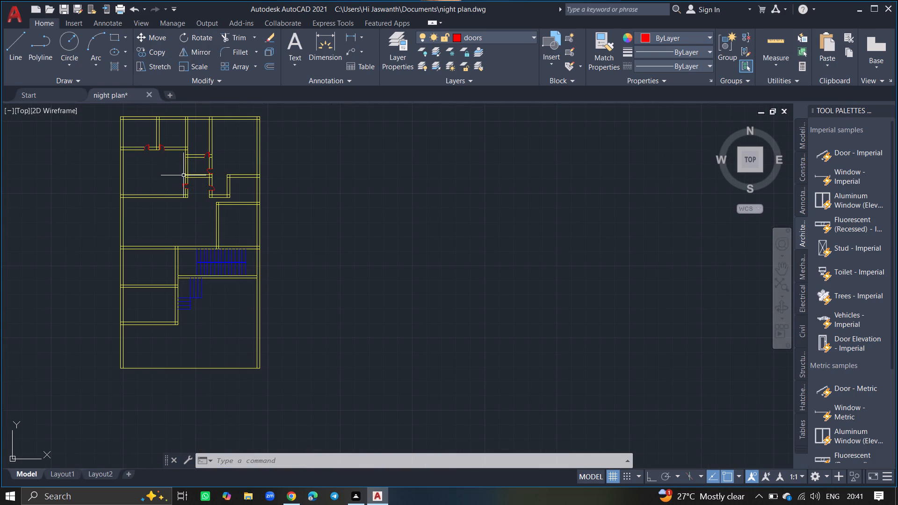
ctrl+scroll(184, 166, up, 3)
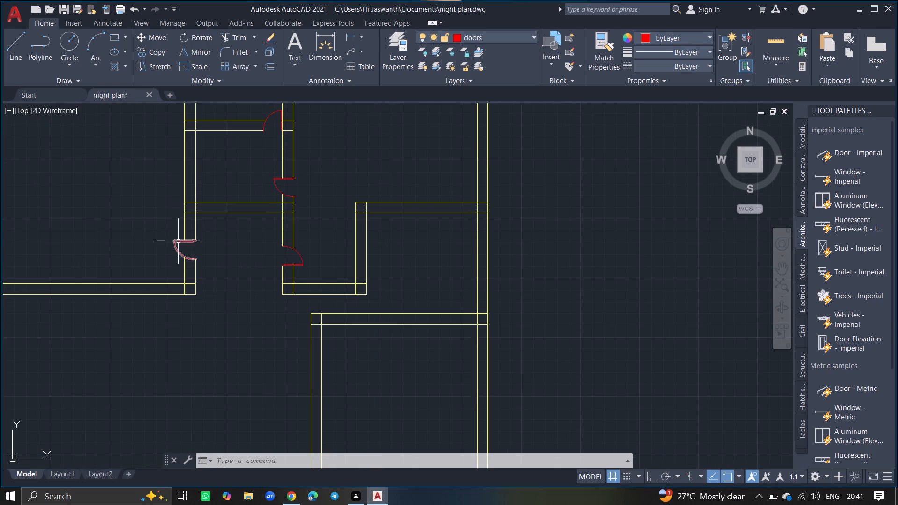
click(178, 242)
text(copy)
key(Return)
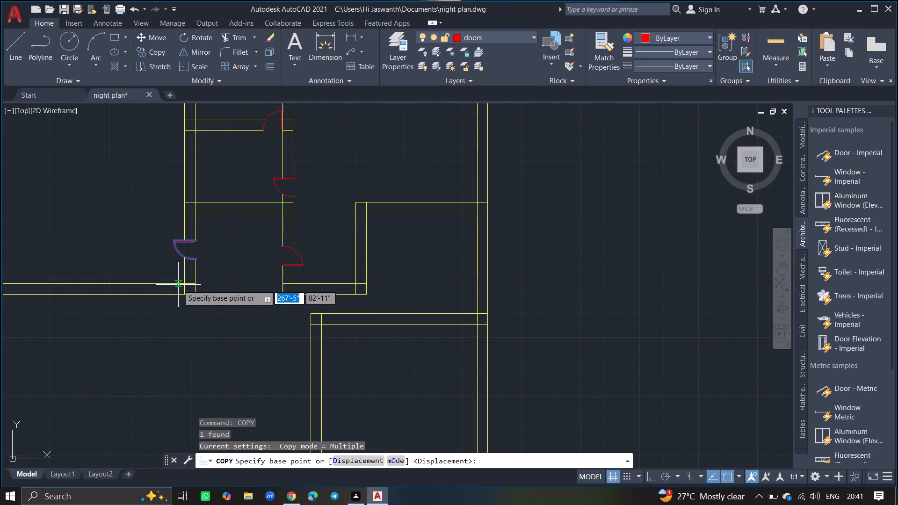
drag(176, 245, 144, 237)
ctrl+scroll(144, 237, down, 3)
ctrl+scroll(122, 329, up, 6)
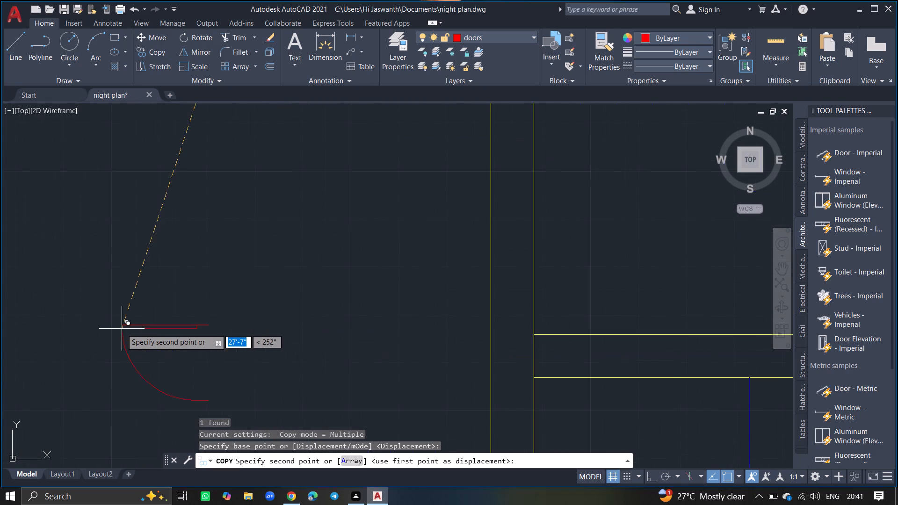
ctrl+scroll(156, 283, down, 3)
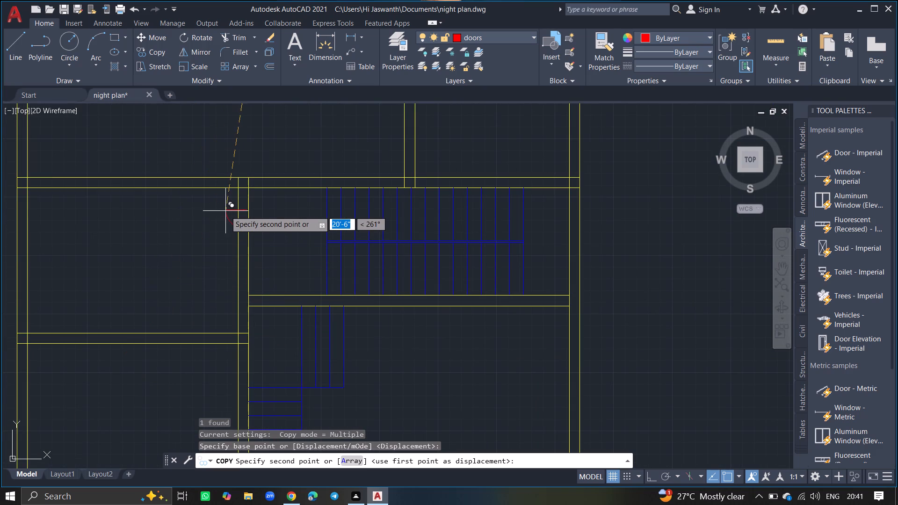
ctrl+scroll(225, 211, up, 3)
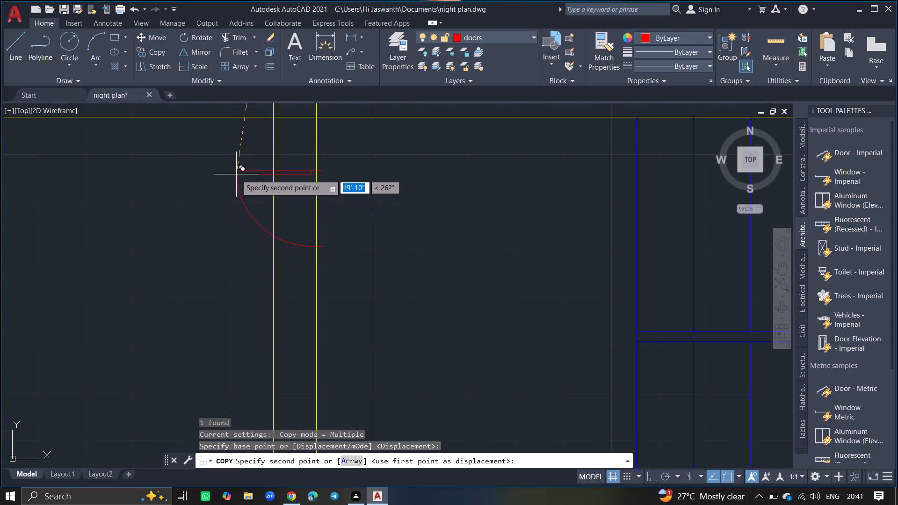
click(236, 174)
key(Return)
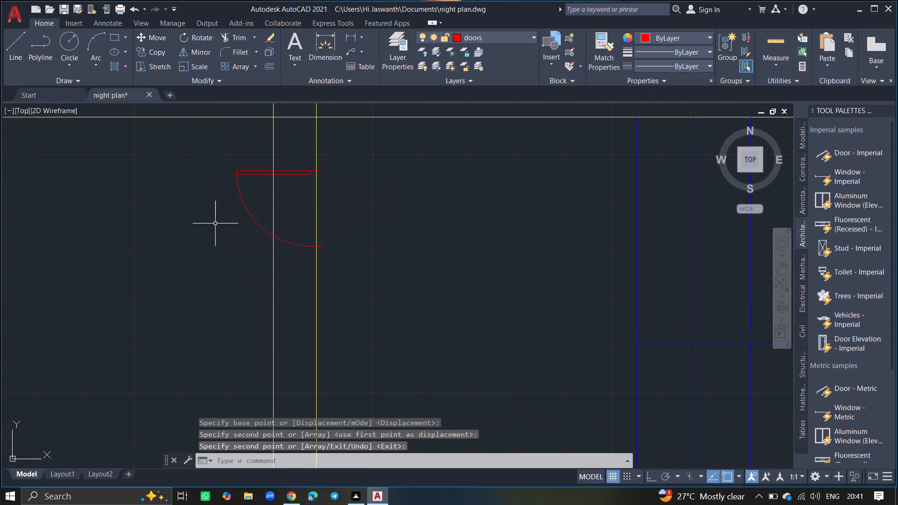
Trim both wall lines across the upper staircase-side room's door, including the short segment inside the door leaf.
text(trim)
key(Return)
click(319, 226)
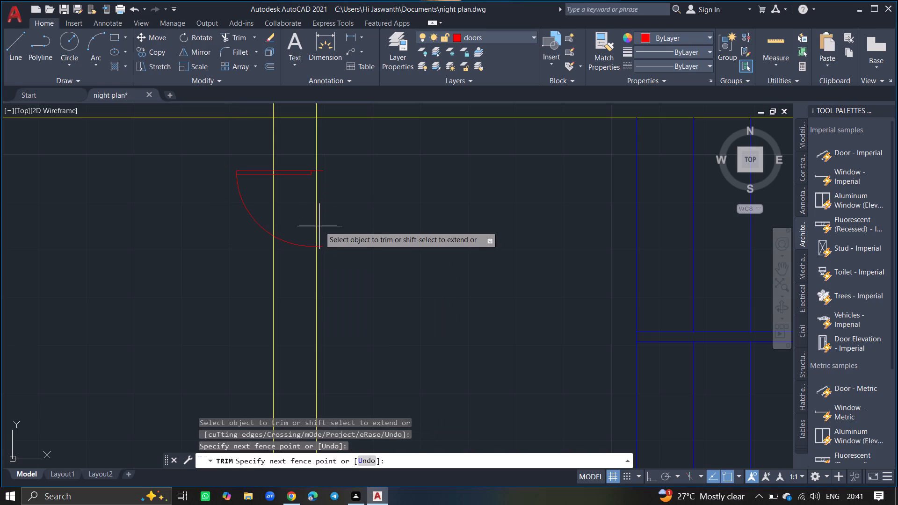
click(262, 209)
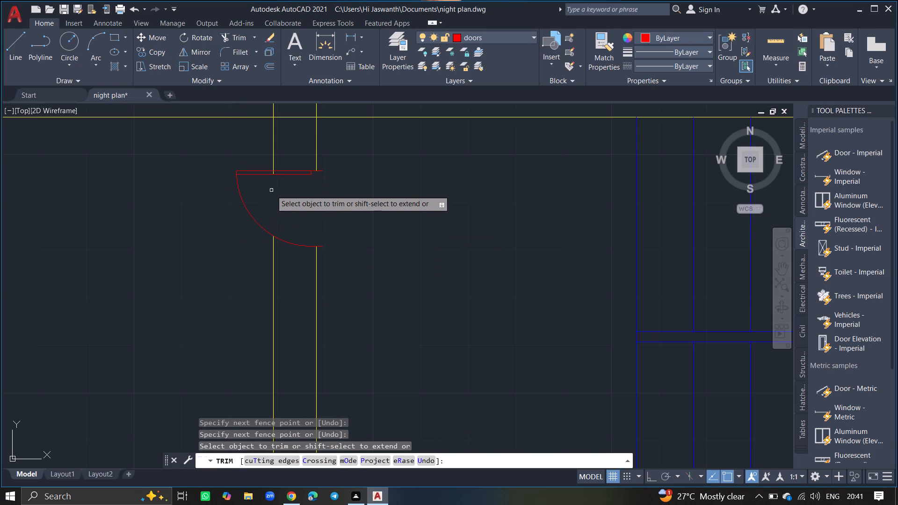
ctrl+scroll(272, 178, up, 5)
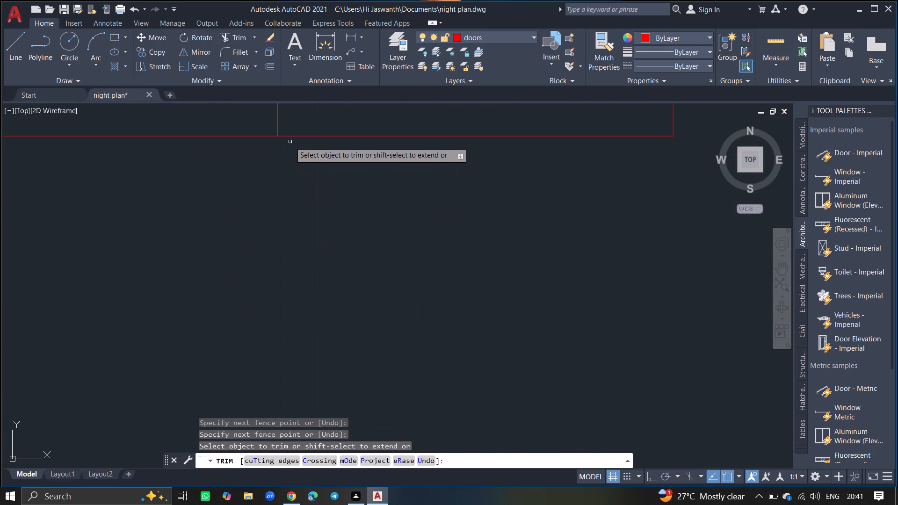
ctrl+scroll(290, 142, down, 3)
click(291, 137)
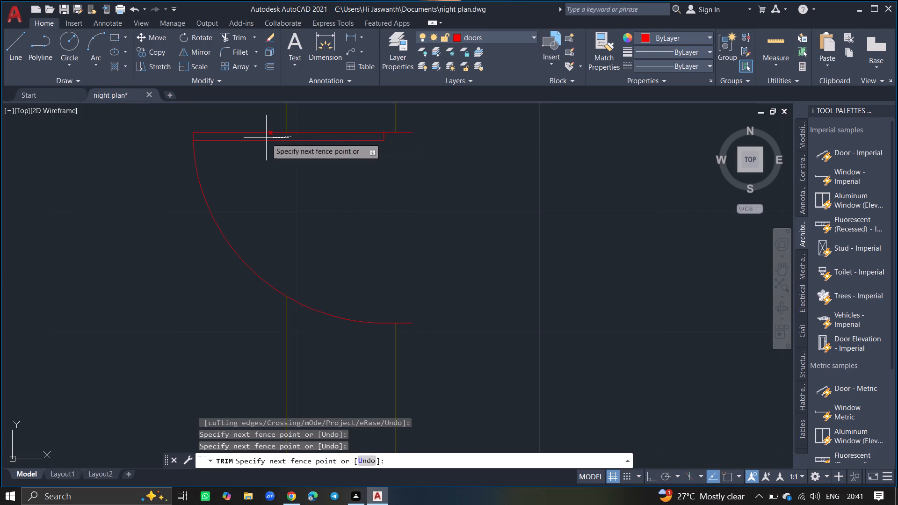
click(266, 138)
key(Return)
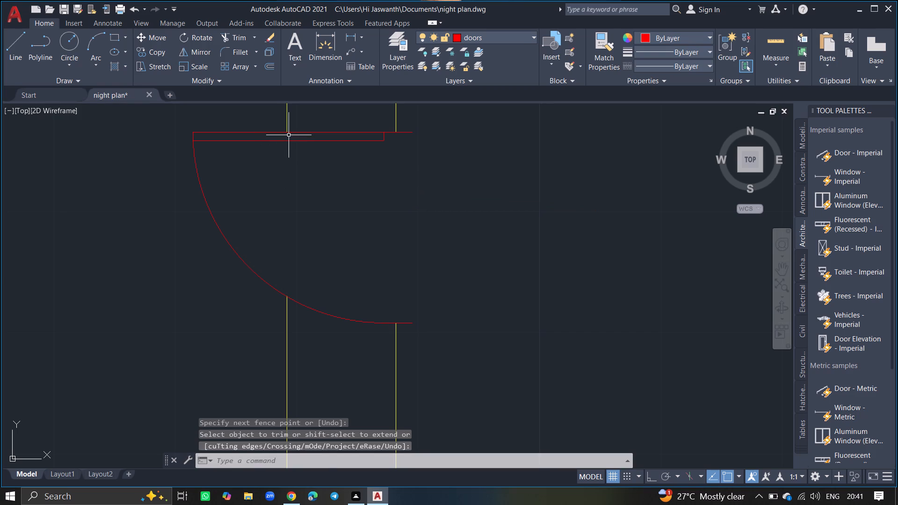
Copy that door about 10'-8" straight down to the right wall of the room below, just under the dividing wall.
drag(289, 135, 184, 178)
click(184, 178)
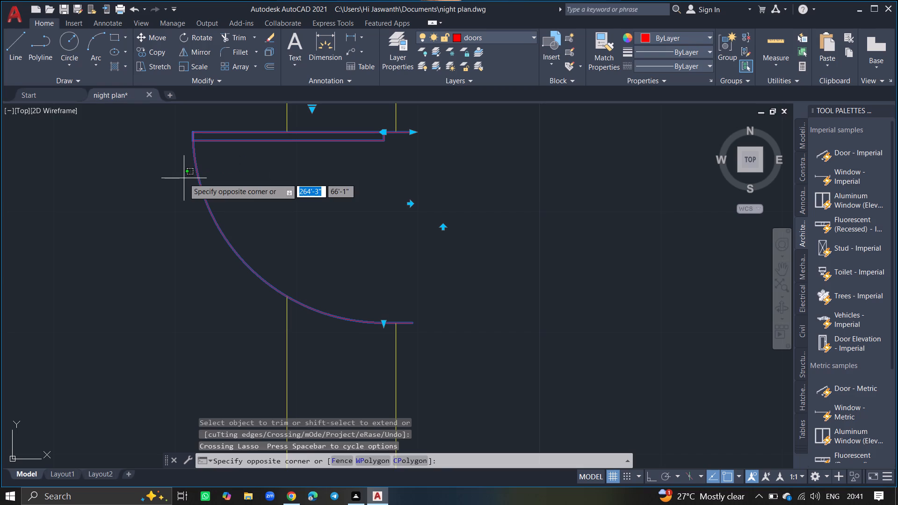
key(Escape)
text(copy)
key(Return)
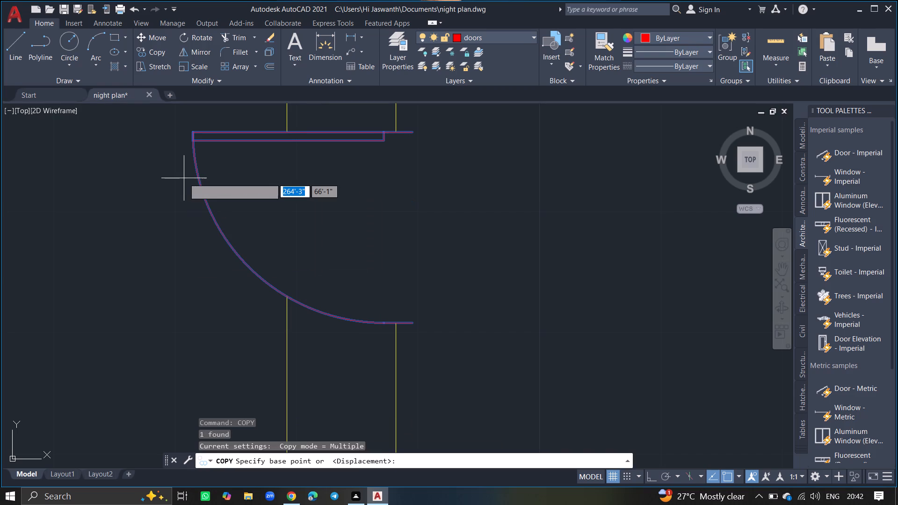
click(196, 143)
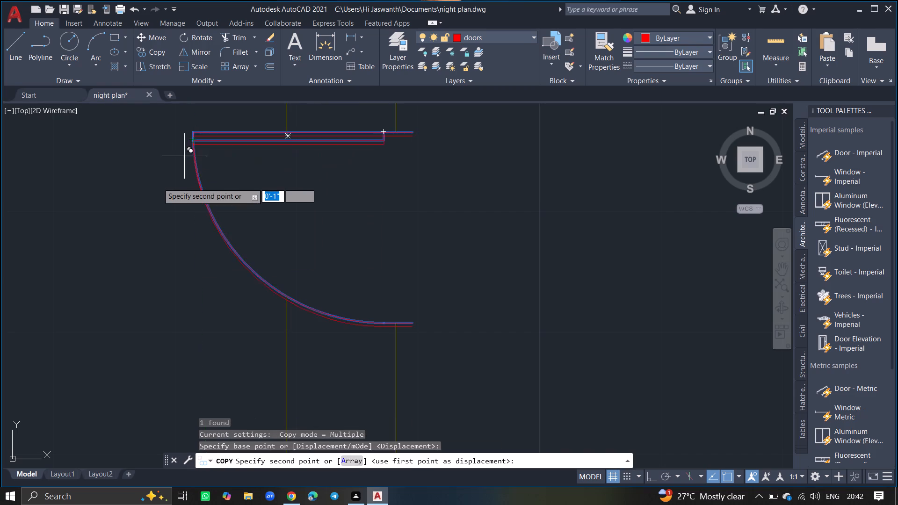
ctrl+scroll(156, 186, down, 7)
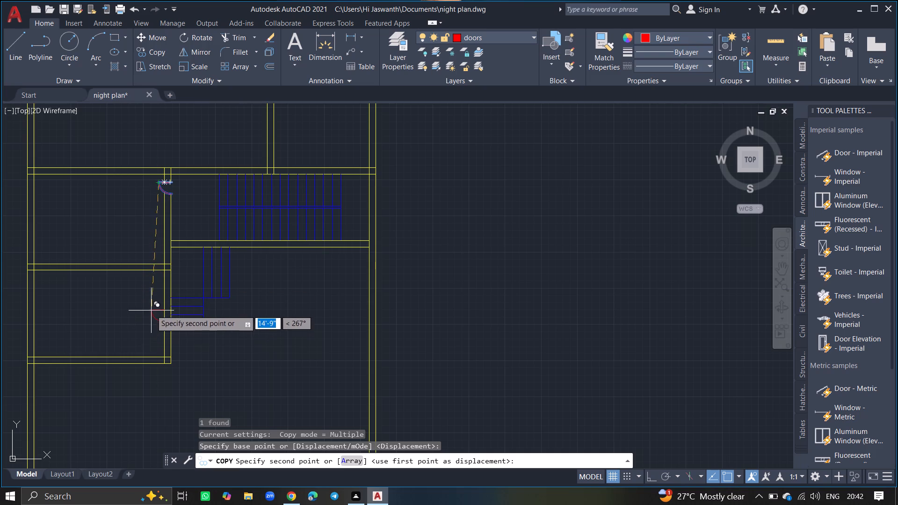
ctrl+scroll(159, 286, up, 2)
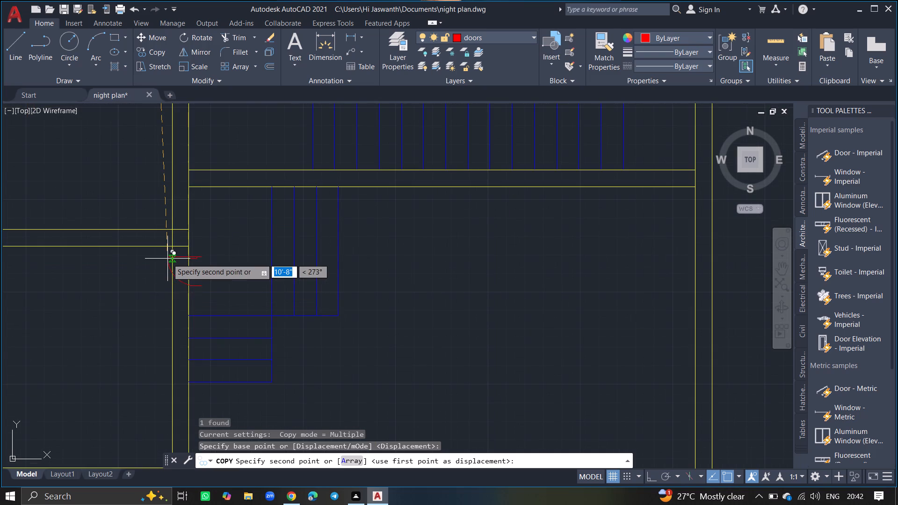
ctrl+scroll(167, 259, up, 3)
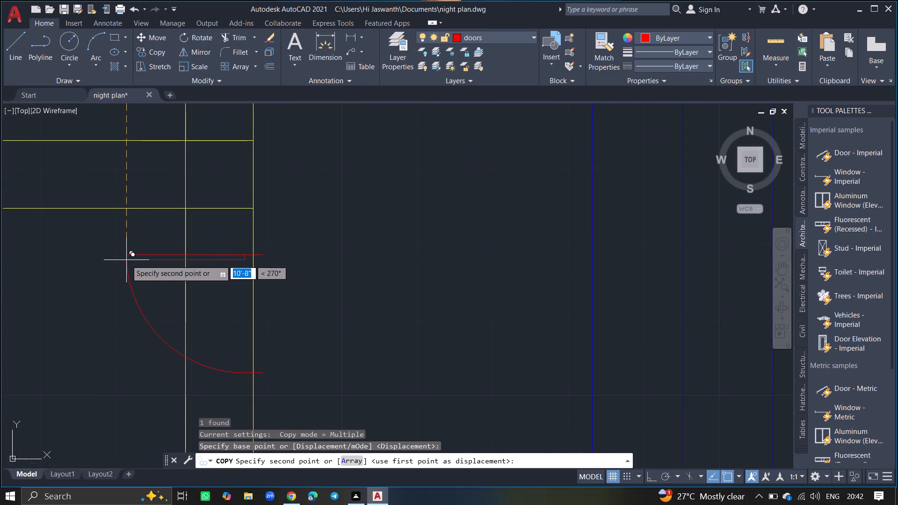
click(126, 260)
key(Escape)
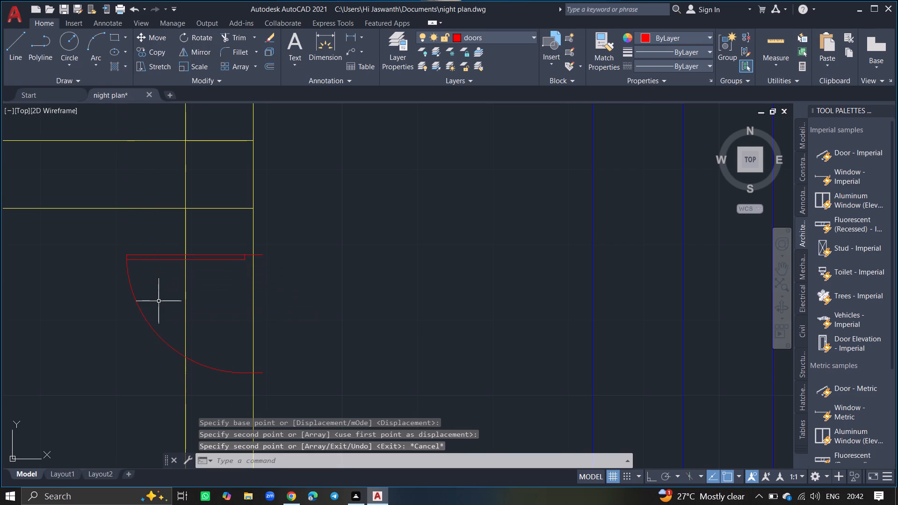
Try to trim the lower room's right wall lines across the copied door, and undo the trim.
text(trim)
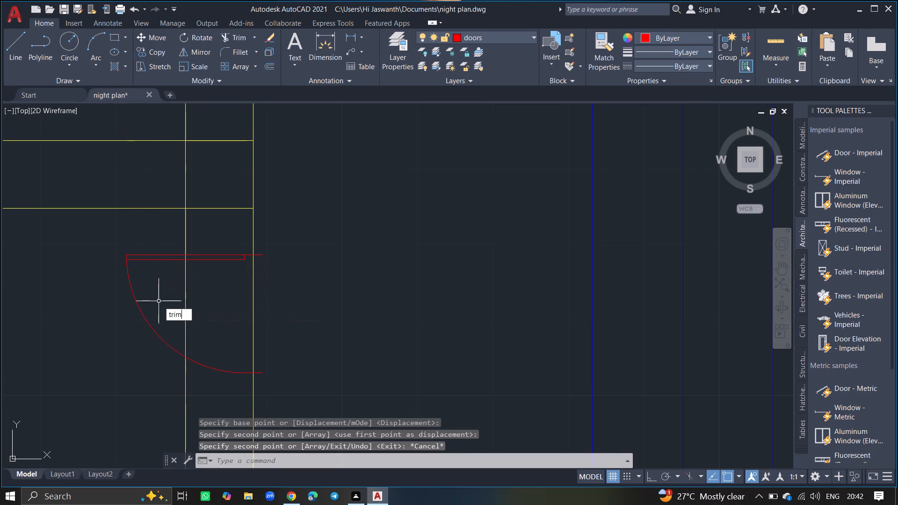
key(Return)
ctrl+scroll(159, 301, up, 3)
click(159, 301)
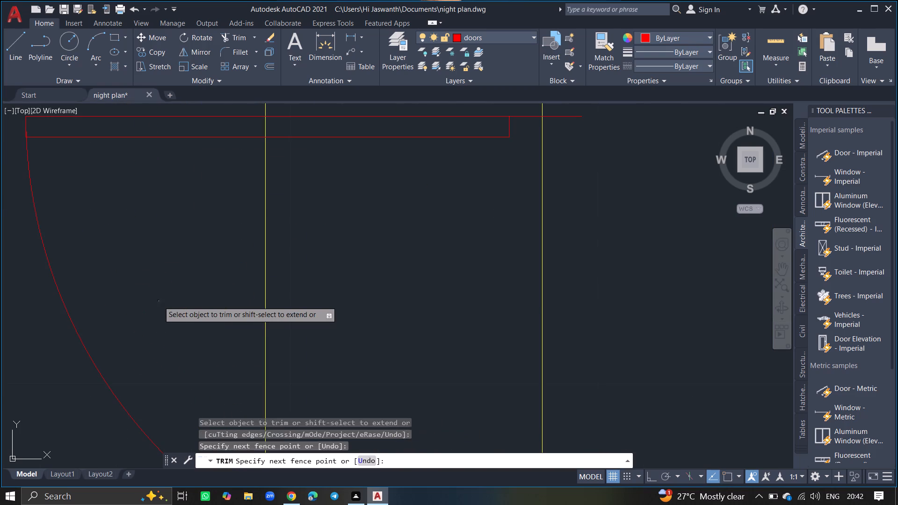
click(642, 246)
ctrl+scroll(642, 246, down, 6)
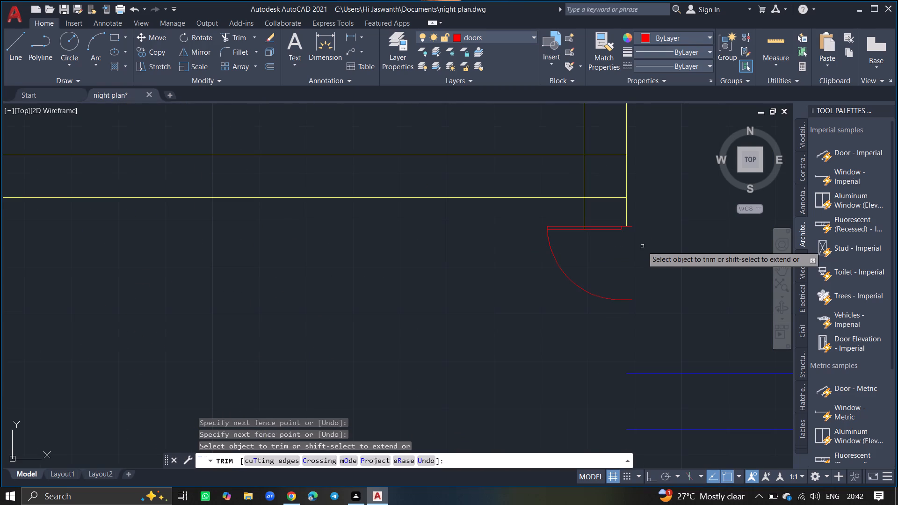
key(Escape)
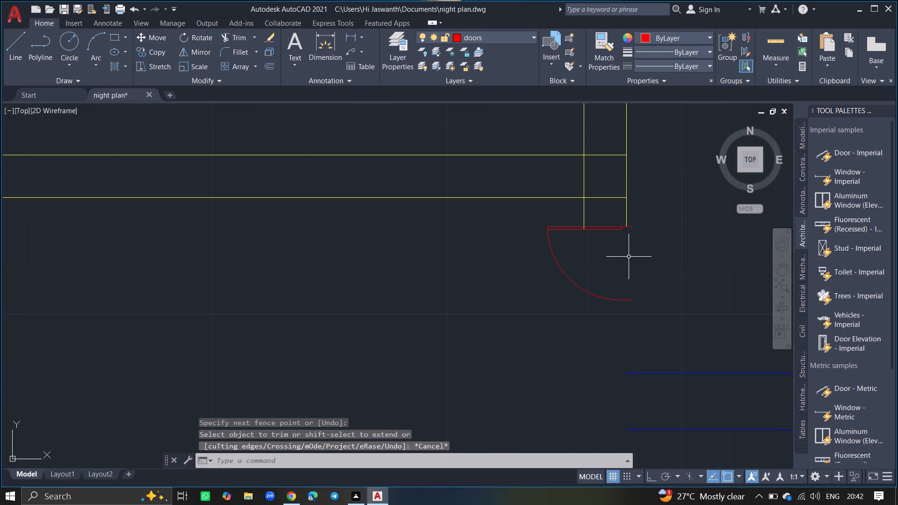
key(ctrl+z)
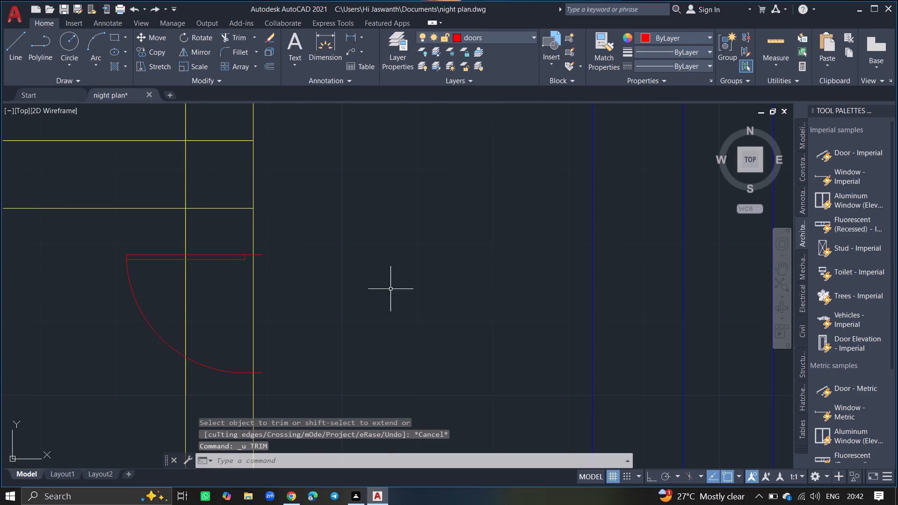
Trim both lines of the lower room's right wall across its door, including the short segment inside the door leaf.
text(tr)
key(Return)
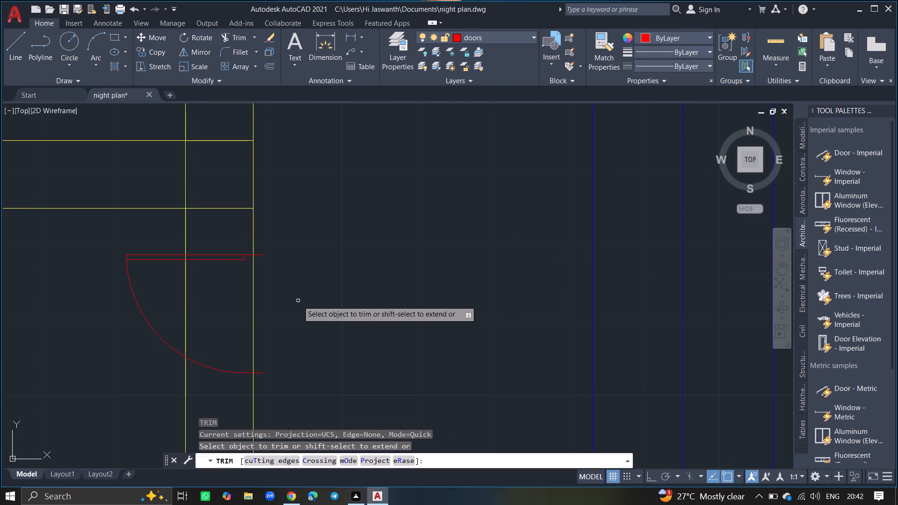
click(276, 303)
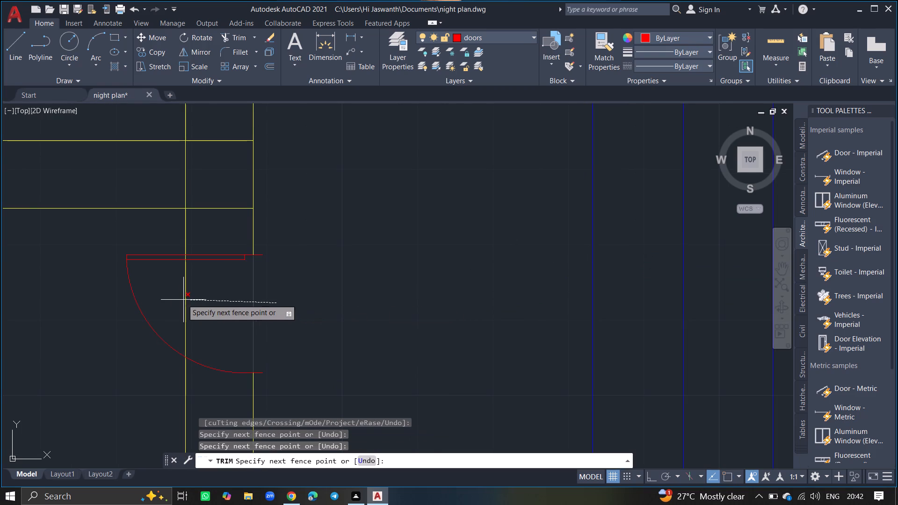
click(180, 299)
ctrl+scroll(184, 259, up, 6)
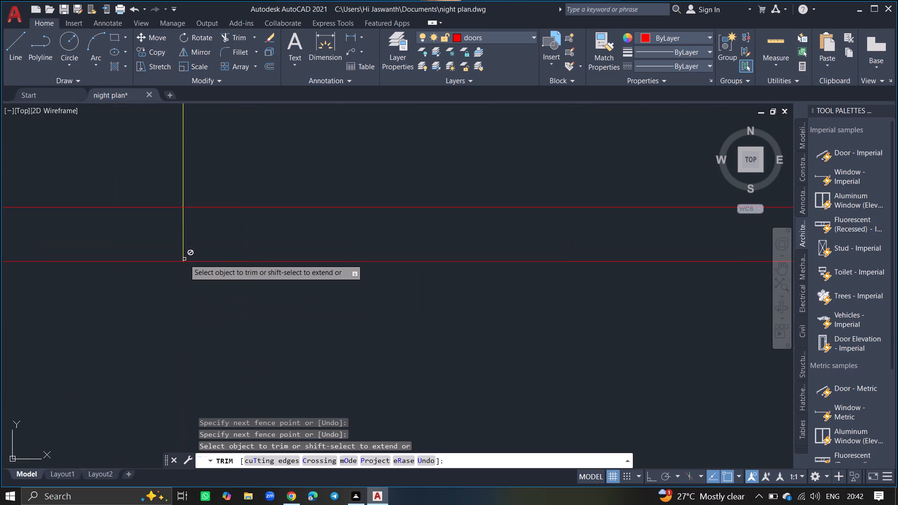
click(200, 241)
click(158, 231)
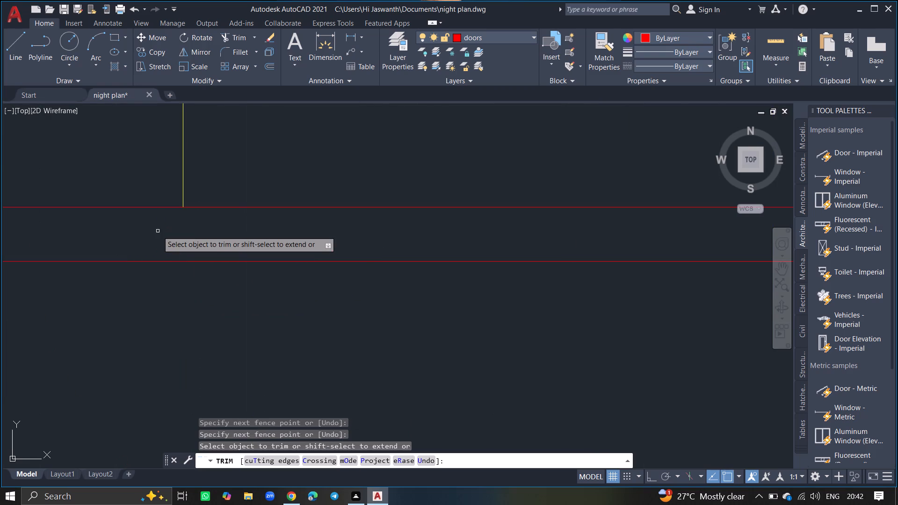
Finish trimming and make the windows layer current.
ctrl+scroll(158, 231, down, 5)
key(Return)
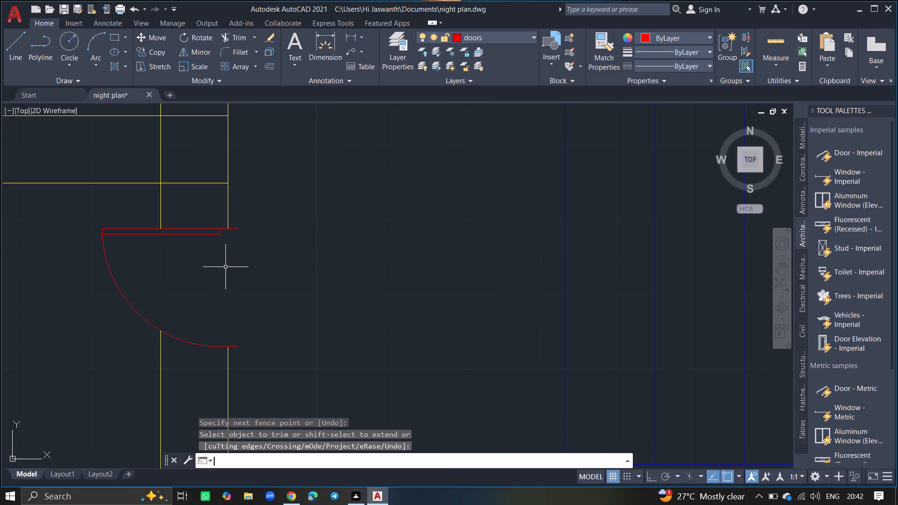
ctrl+scroll(225, 267, down, 5)
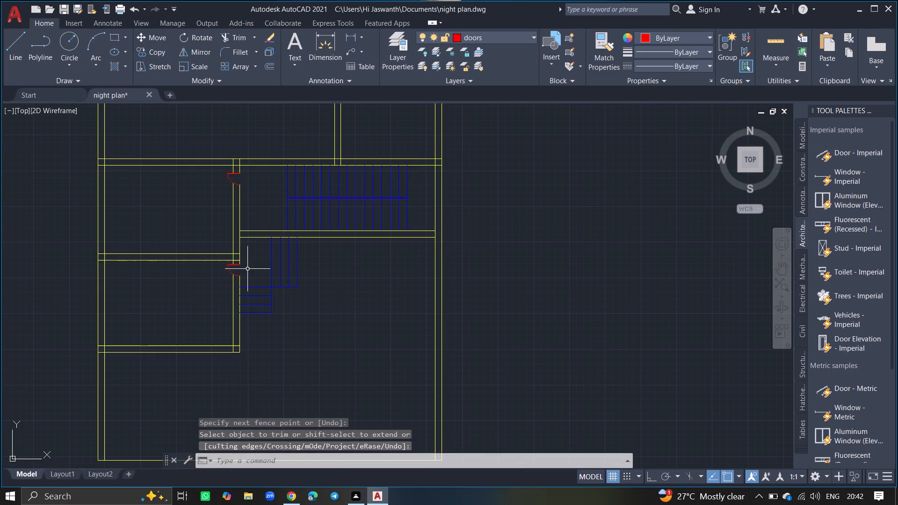
ctrl+scroll(209, 287, down, 2)
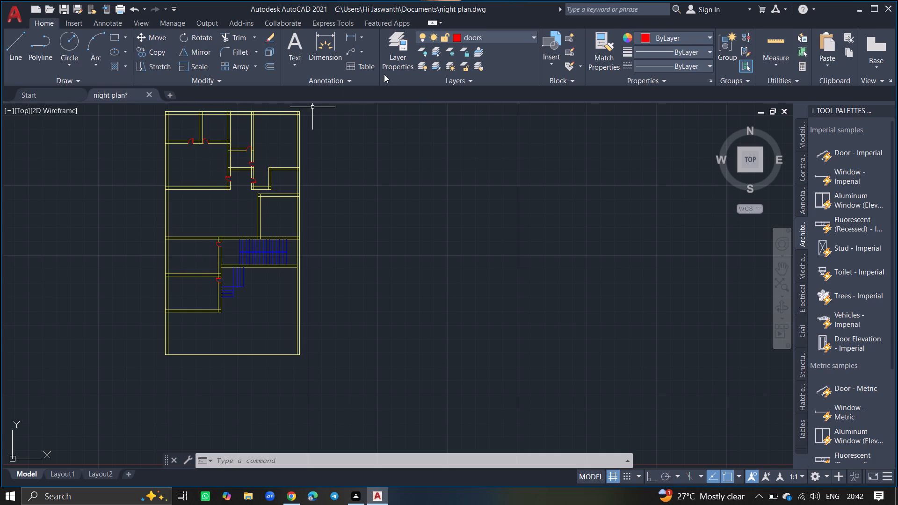
click(410, 46)
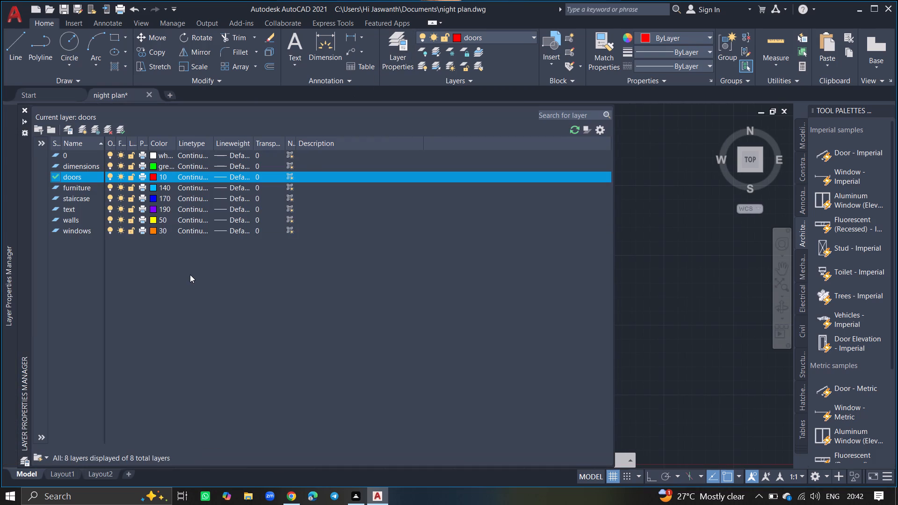
double_click(69, 227)
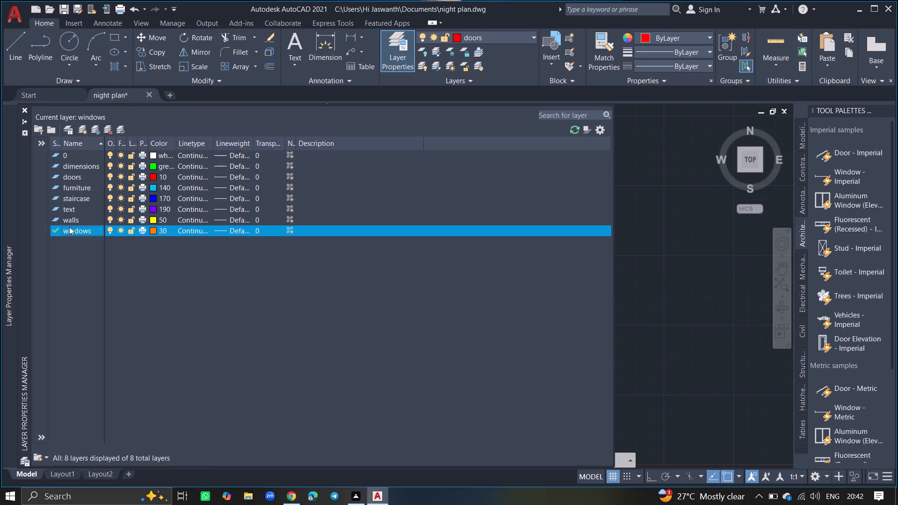
click(23, 107)
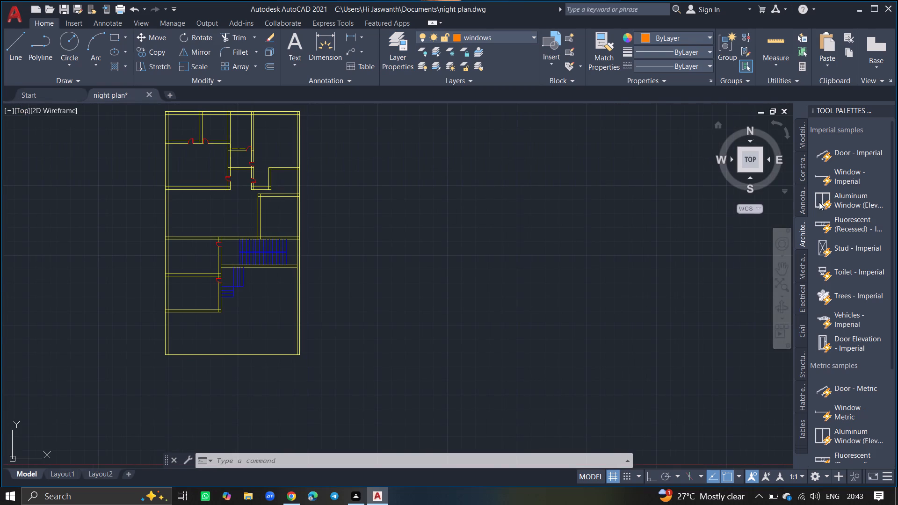
Insert the Window - Imperial block in the empty space beside the plan's lower part.
click(854, 174)
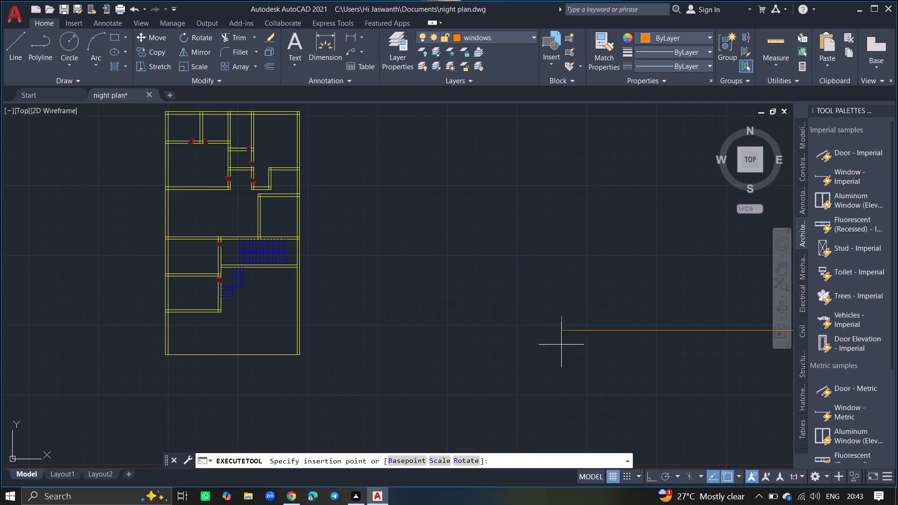
click(368, 336)
Scale the inserted window block down freehand about its left end to a small fraction of its size.
click(368, 333)
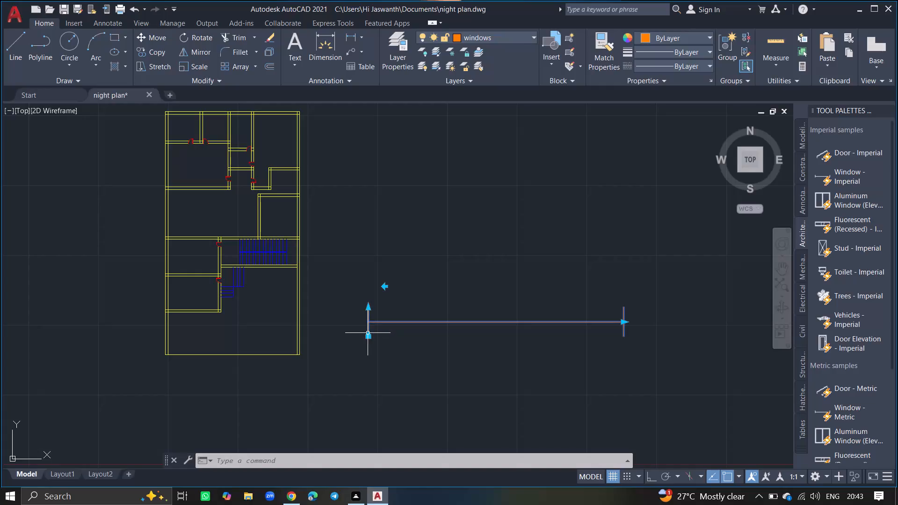
text(sc)
key(Return)
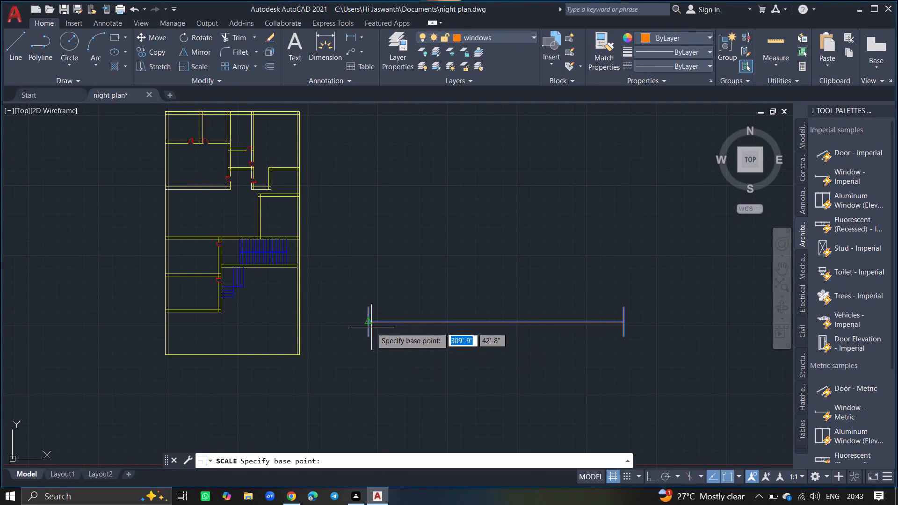
click(368, 323)
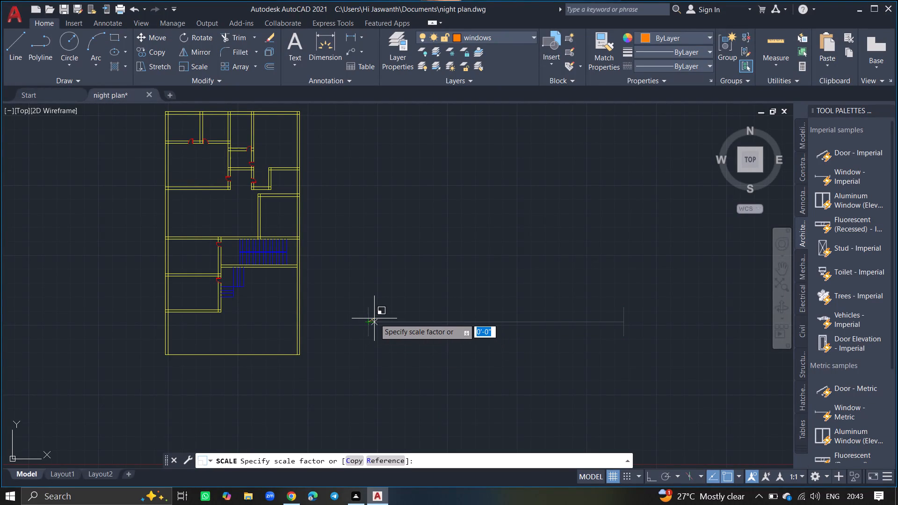
ctrl+scroll(381, 318, up, 2)
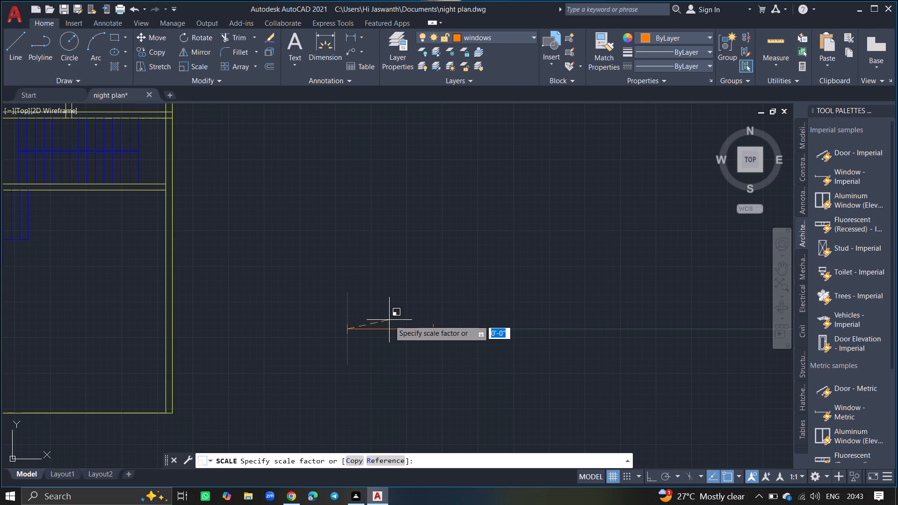
click(389, 320)
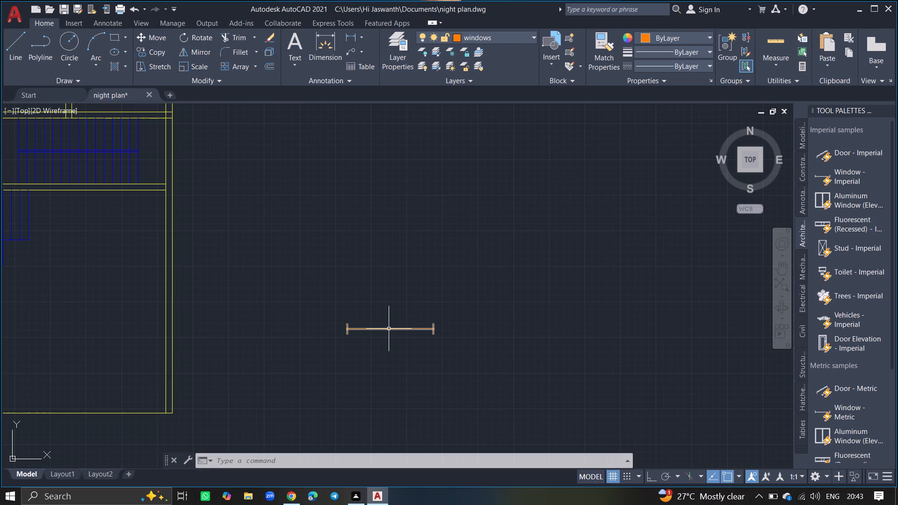
Move the window by its midpoint to just above the top wall of the plan's top-left room.
click(389, 329)
text(move)
key(Return)
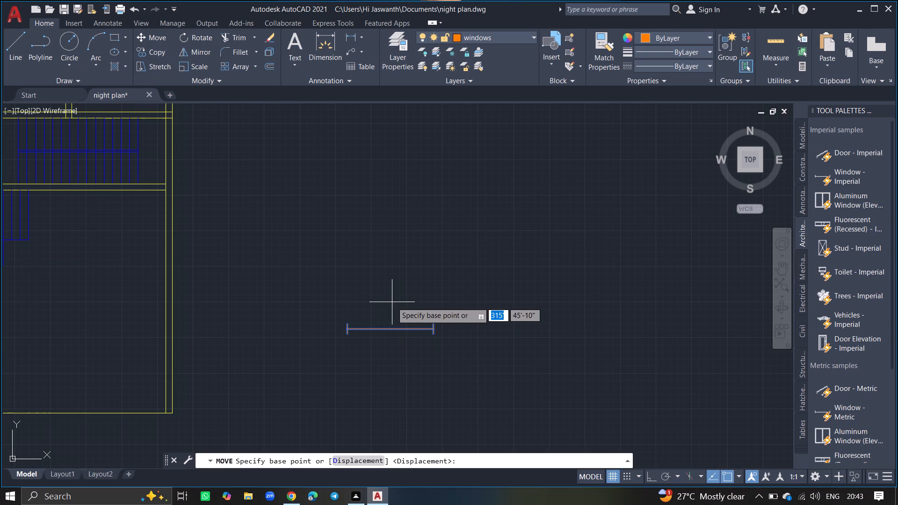
click(390, 328)
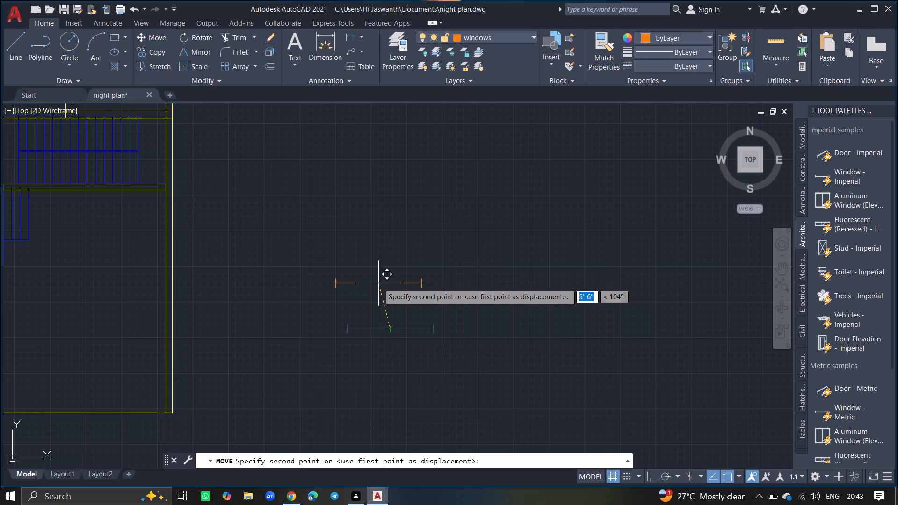
ctrl+scroll(323, 249, down, 3)
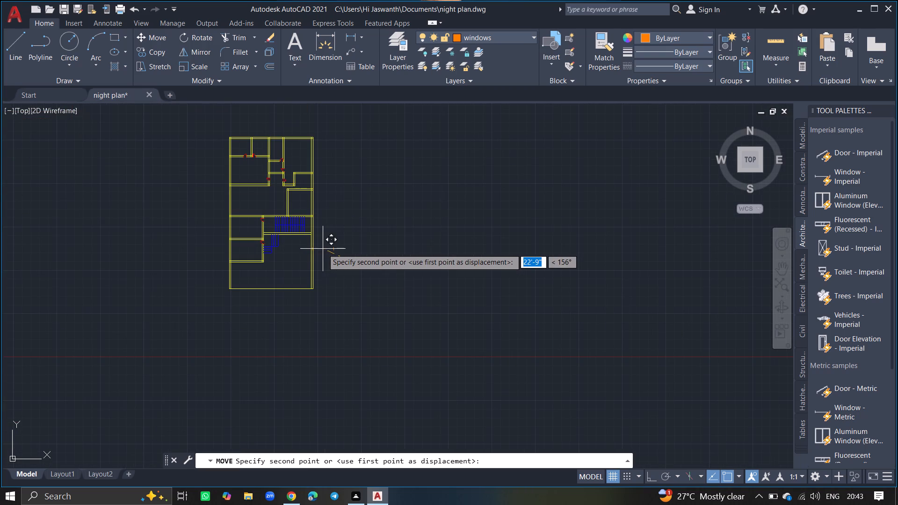
ctrl+scroll(238, 121, up, 5)
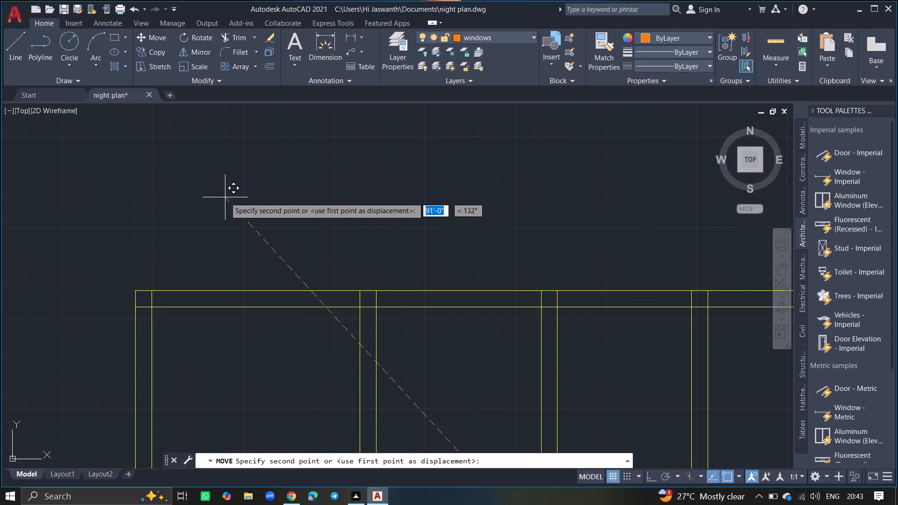
click(226, 222)
Scale the window down freehand about its midpoint so it is narrower than the top-left room.
click(226, 222)
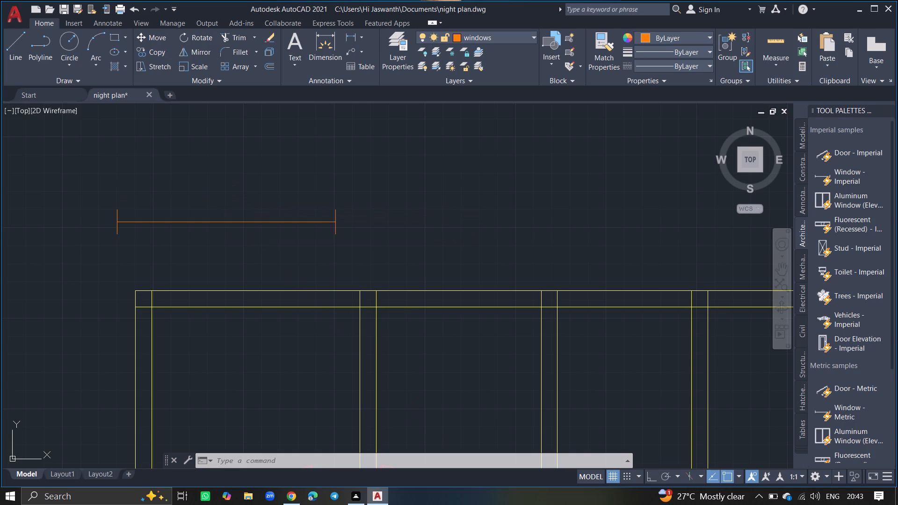
text(sc)
key(Return)
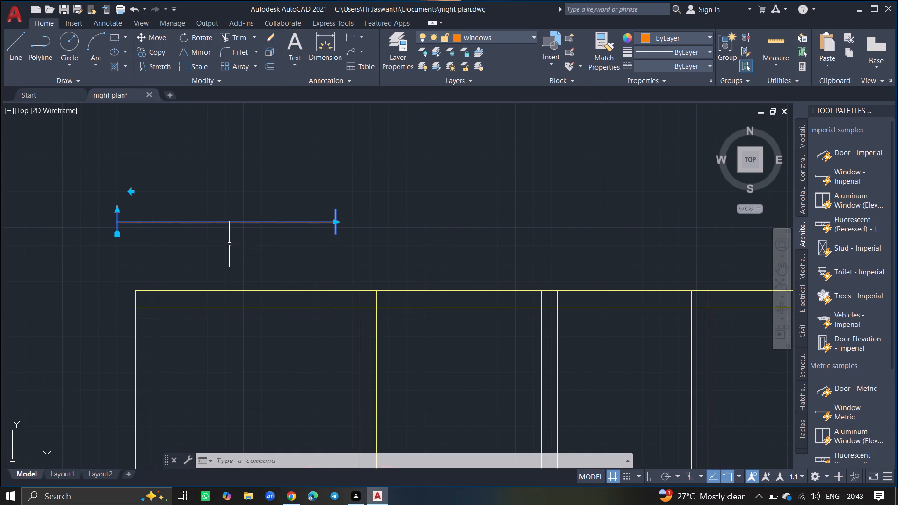
click(228, 220)
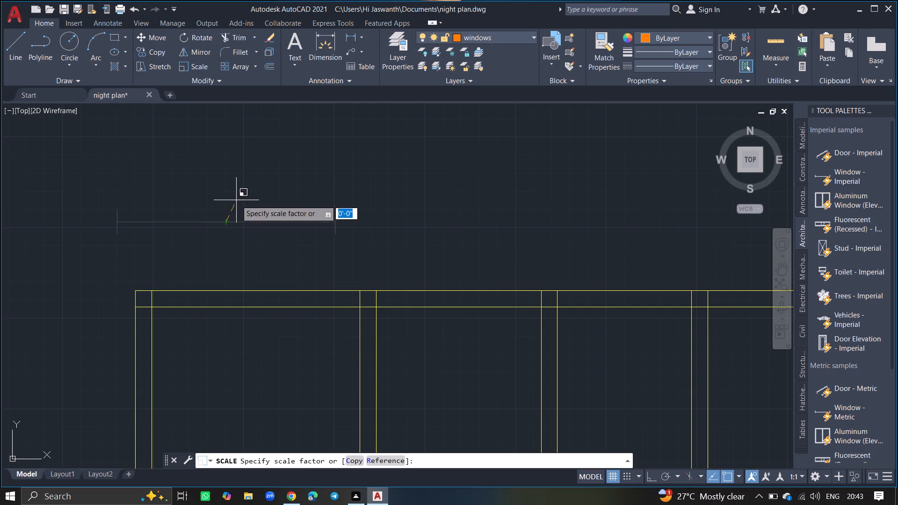
click(245, 190)
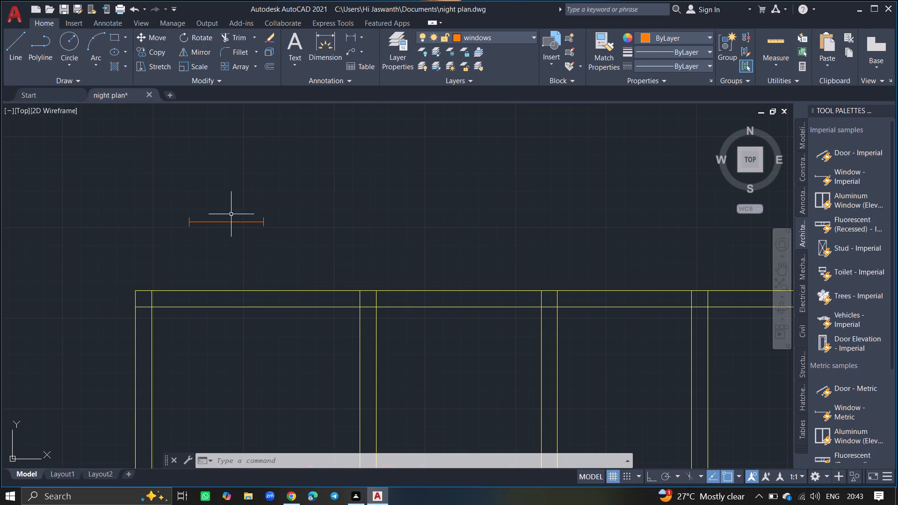
Move the window about 3'-6" down so it sits between the two top wall lines of the top-left room.
click(229, 222)
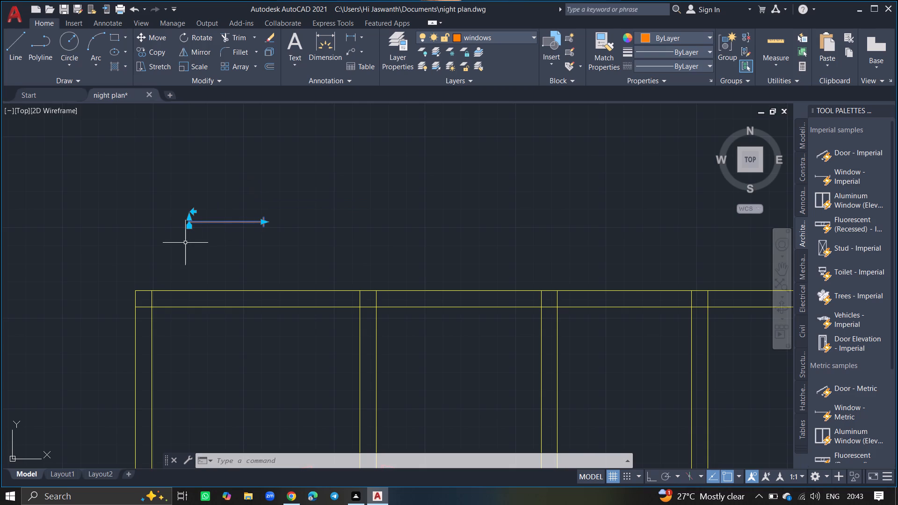
text(move)
key(Return)
click(214, 224)
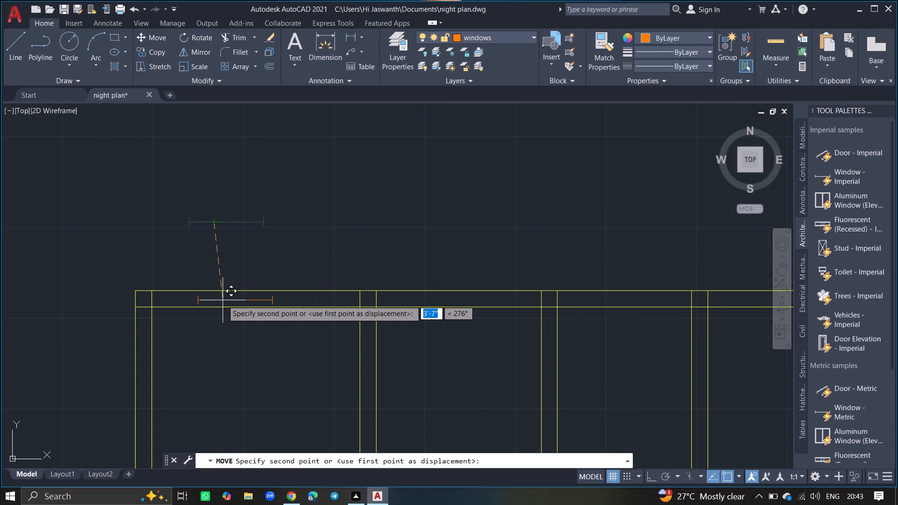
ctrl+scroll(223, 300, up, 2)
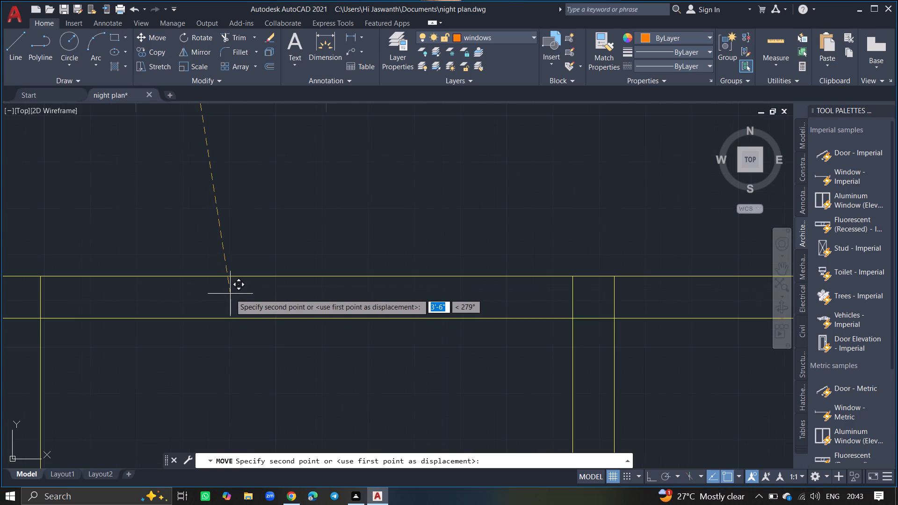
click(230, 294)
Draw a vertical line across the top wall's thickness just outside the window's left end.
key(l)
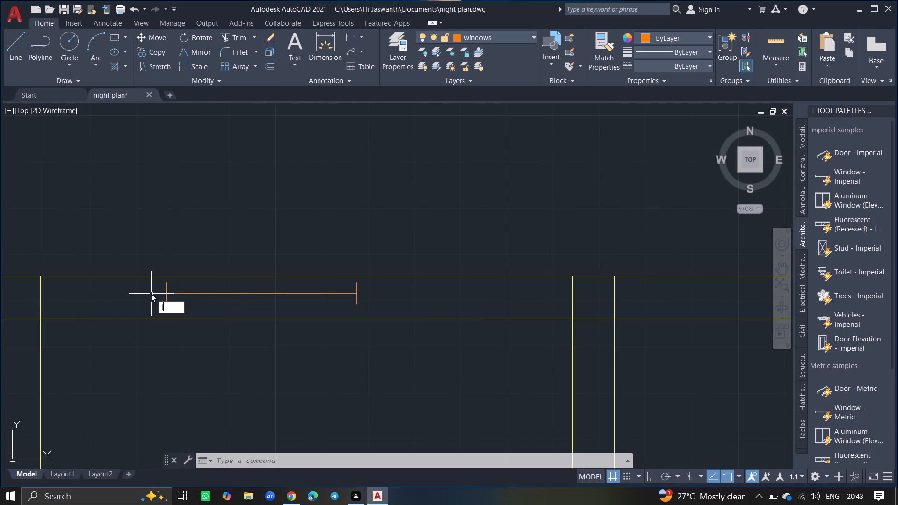
key(Return)
drag(159, 276, 160, 316)
click(160, 316)
key(Return)
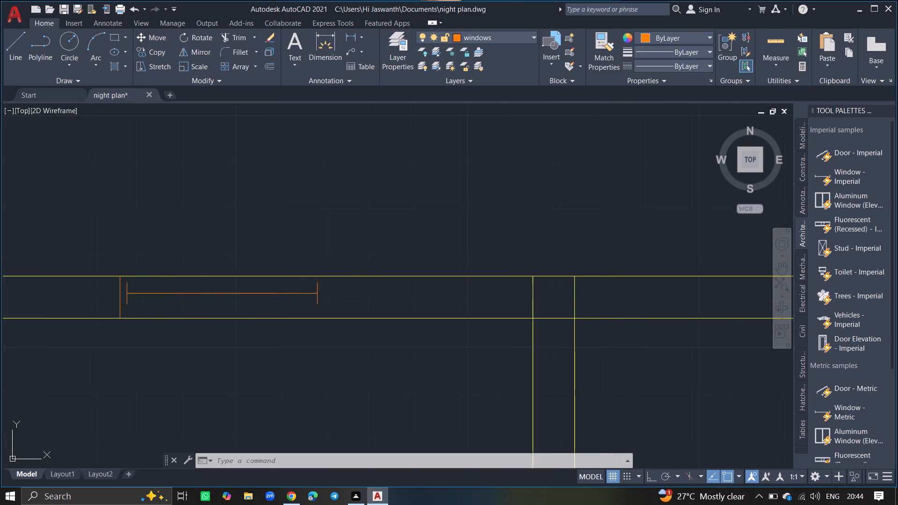
Draw a vertical line across the top wall's thickness just outside the window's right end.
key(l)
key(Return)
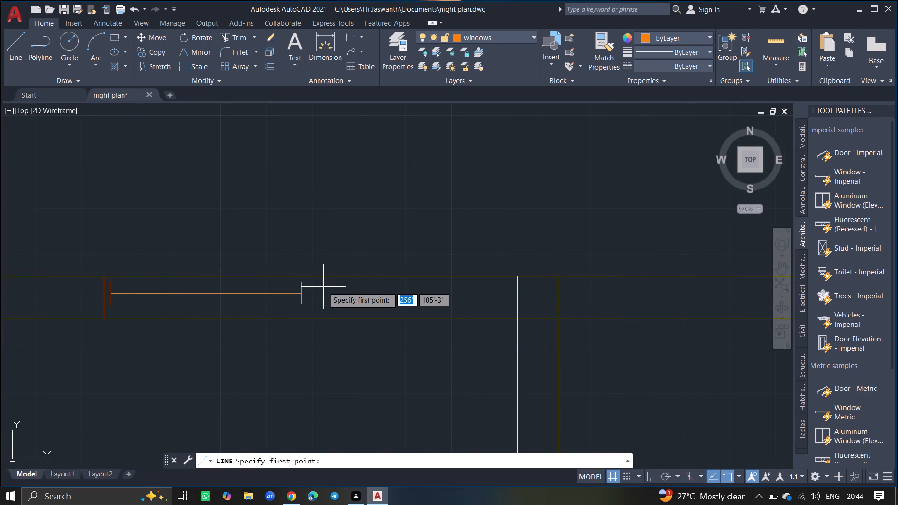
ctrl+scroll(323, 287, up, 2)
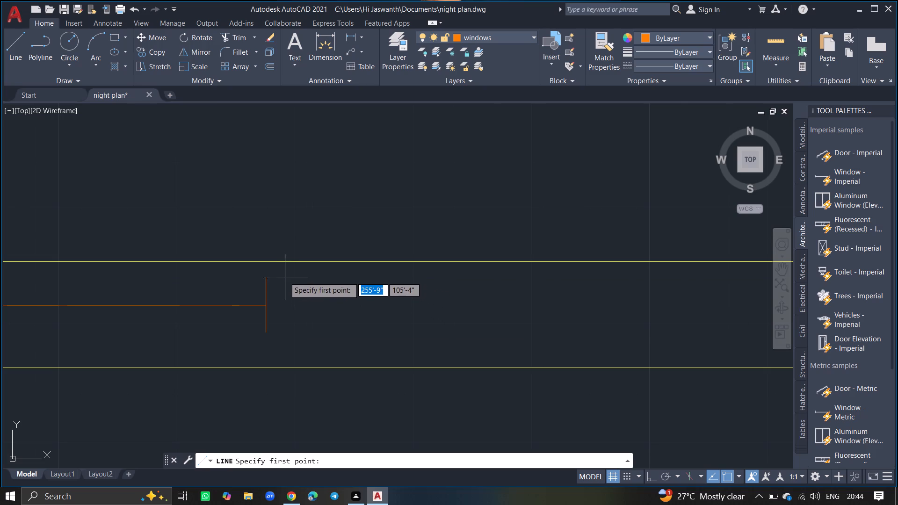
drag(280, 261, 280, 328)
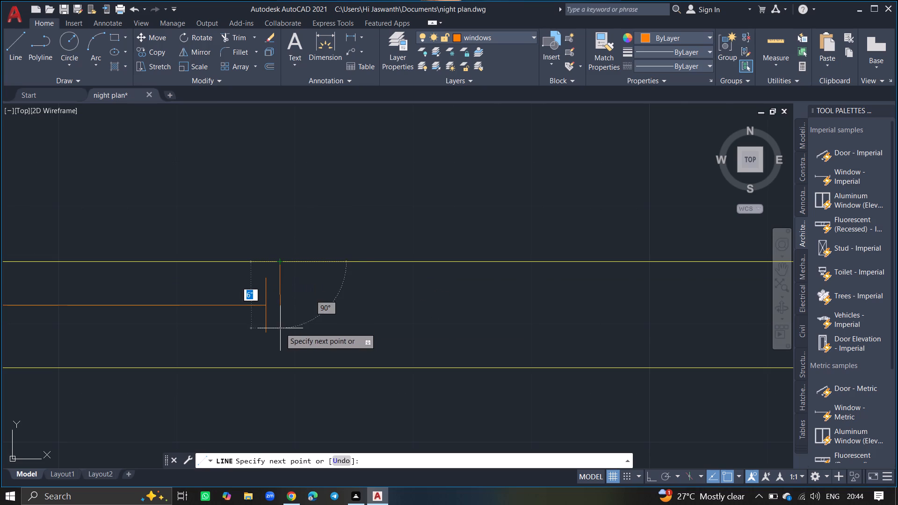
click(282, 369)
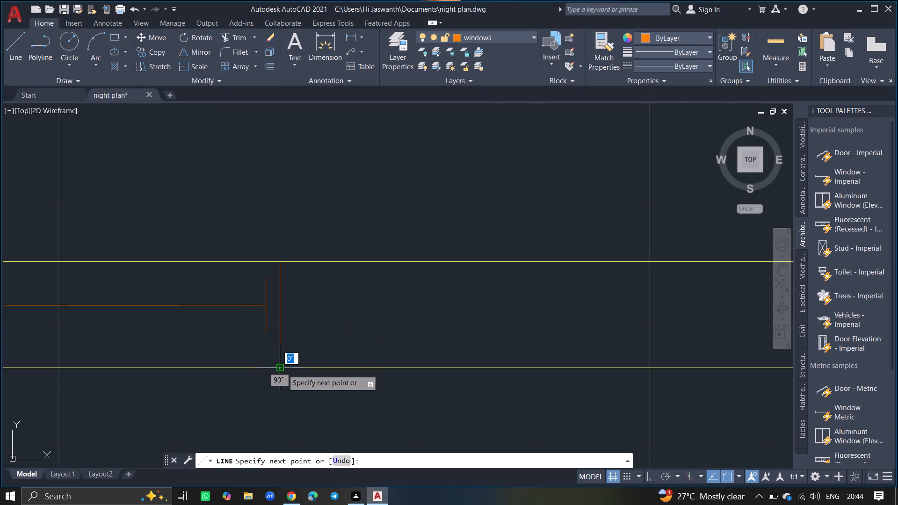
key(Return)
Copy the top-left room's window about 9'-11" to the right, between the top wall lines of the second room.
ctrl+scroll(282, 369, down, 8)
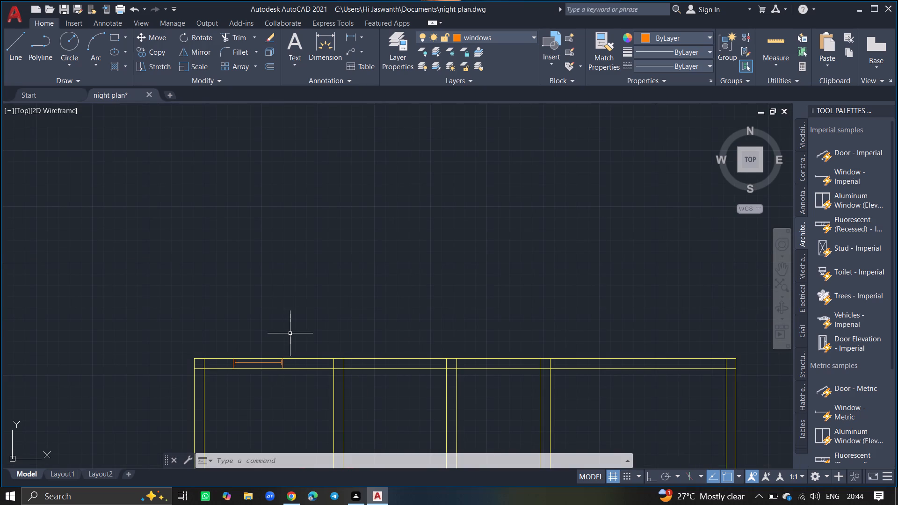
drag(265, 361, 275, 328)
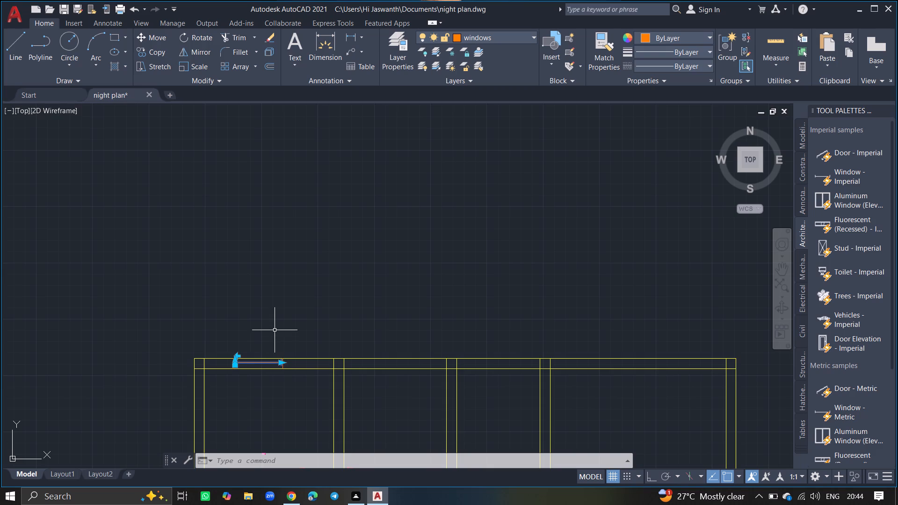
text(copy)
key(Return)
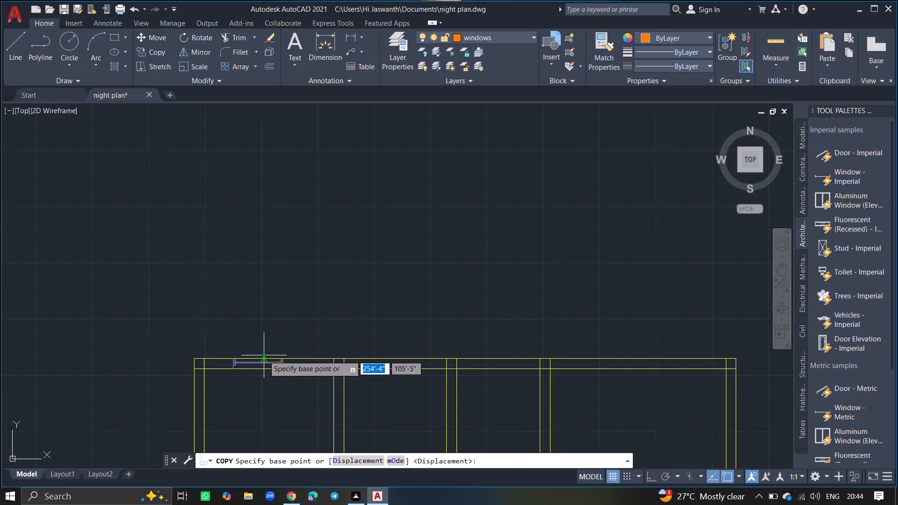
drag(258, 362, 391, 368)
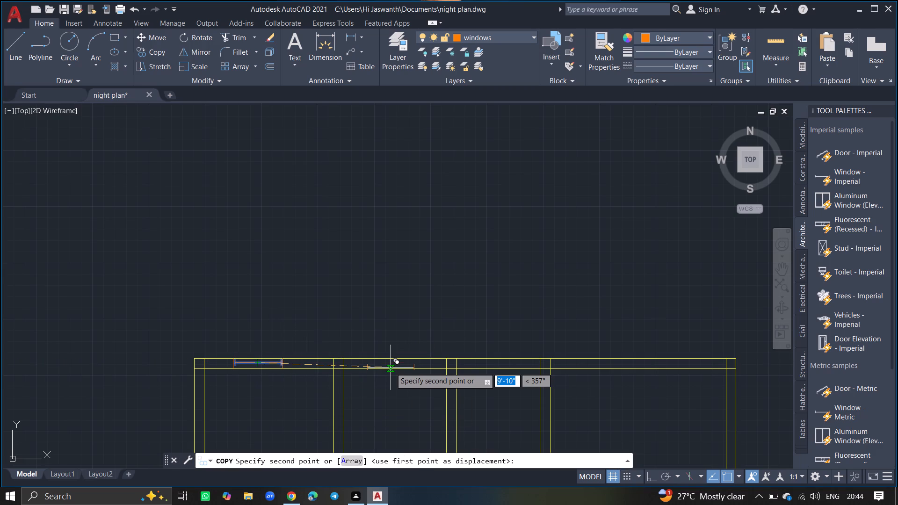
ctrl+scroll(391, 368, up, 3)
click(392, 359)
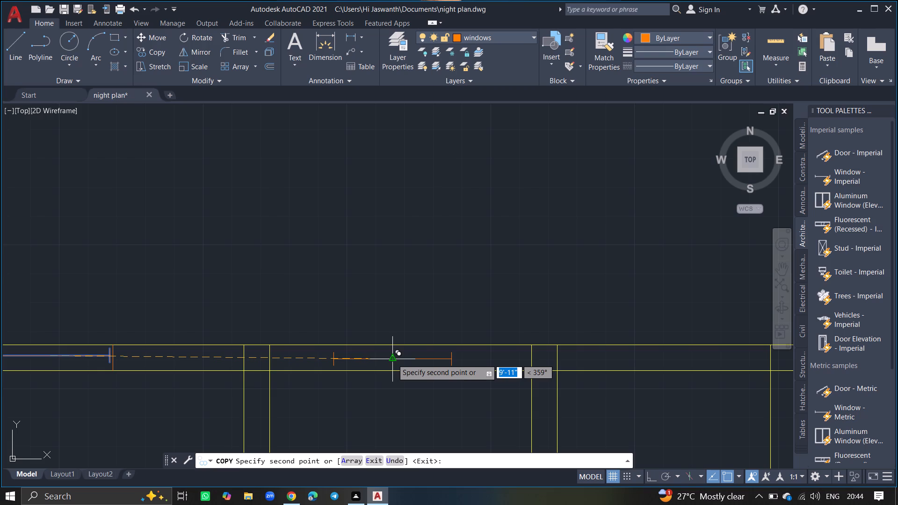
key(Return)
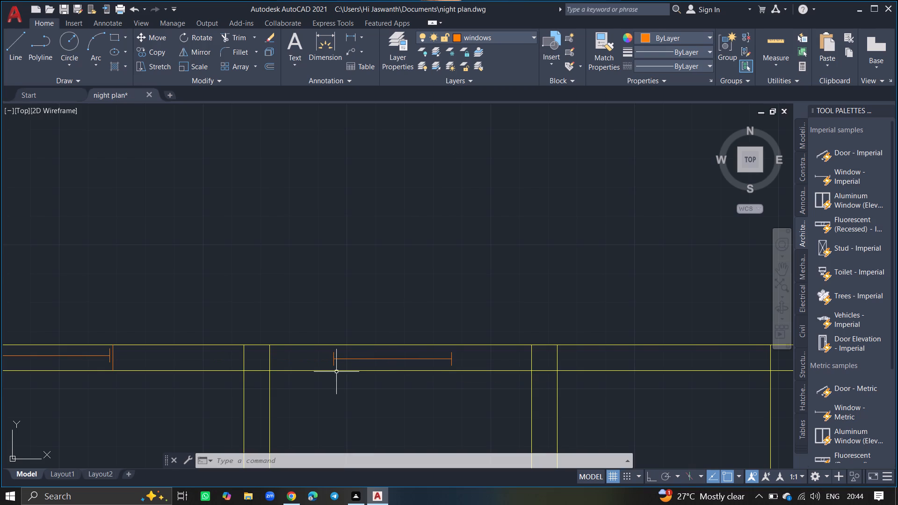
Draw a vertical line across the top wall's thickness just outside the left end of the second room's window.
key(l)
key(Return)
ctrl+scroll(320, 369, up, 2)
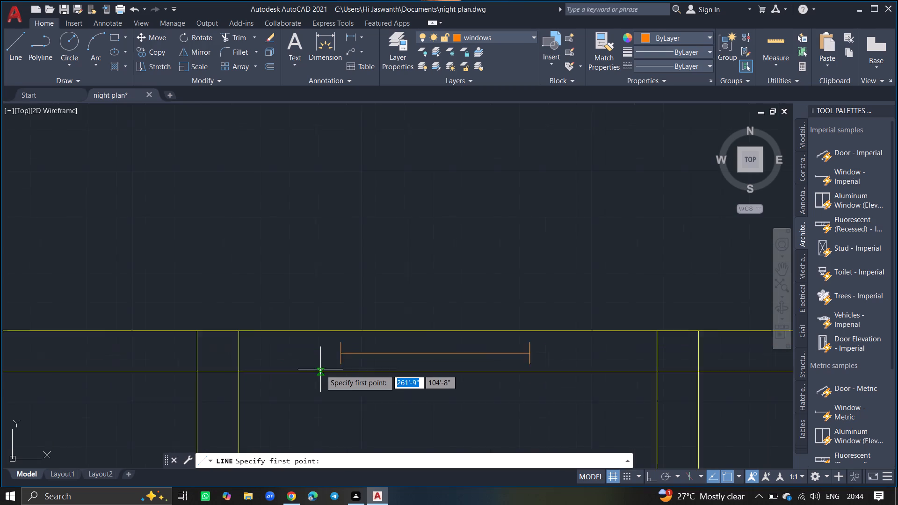
click(335, 374)
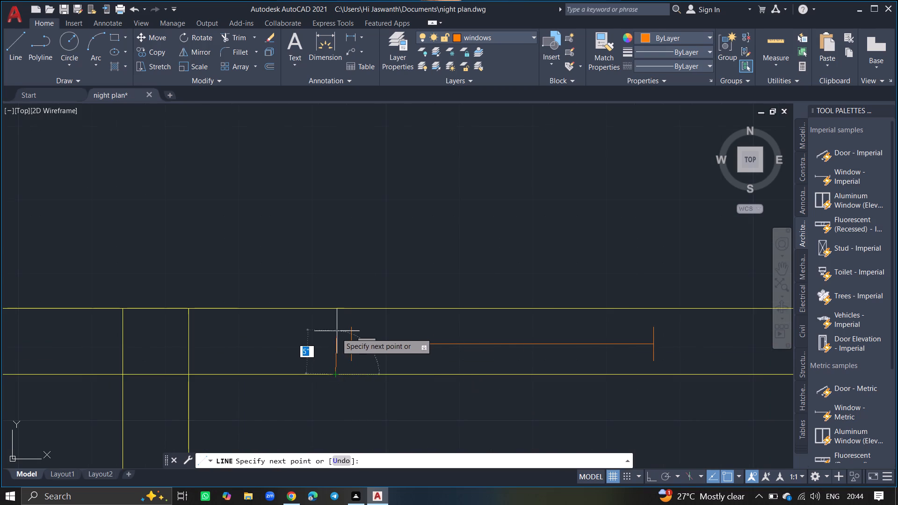
click(336, 311)
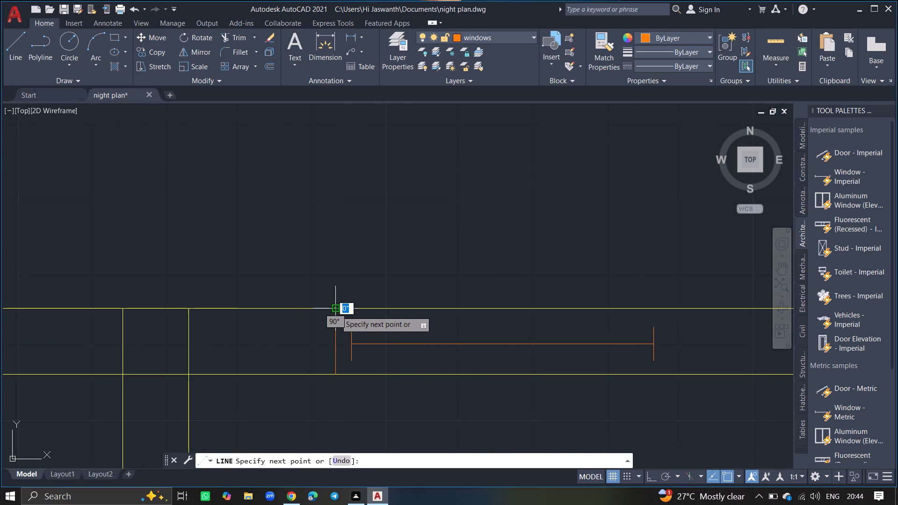
key(Return)
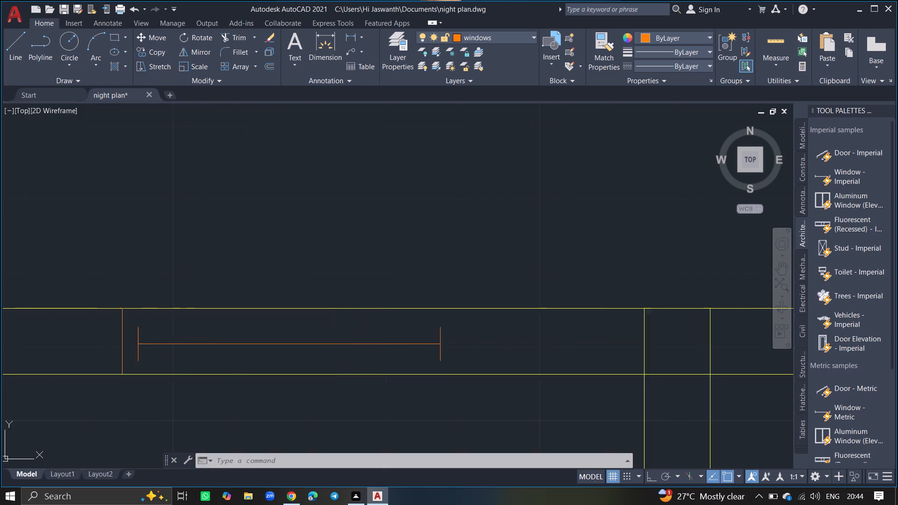
Draw a vertical line across the top wall's thickness just outside the right end of the second room's window.
key(l)
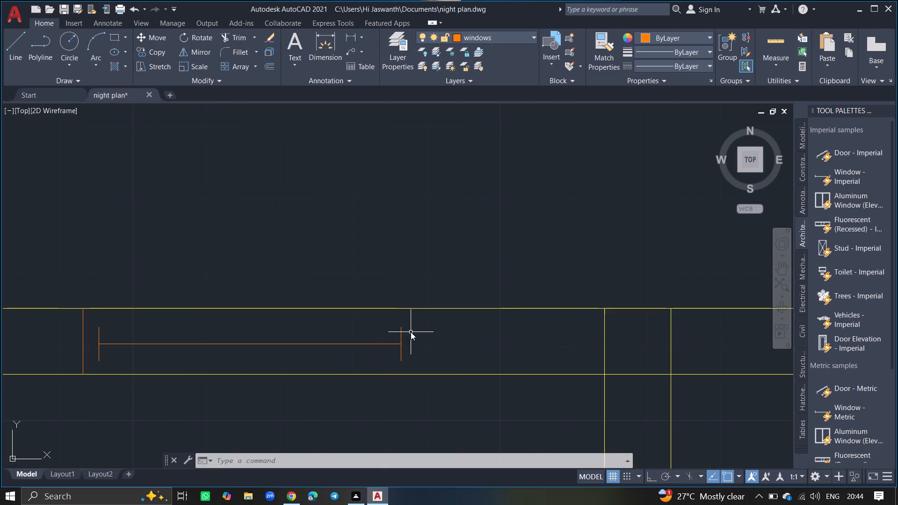
key(Return)
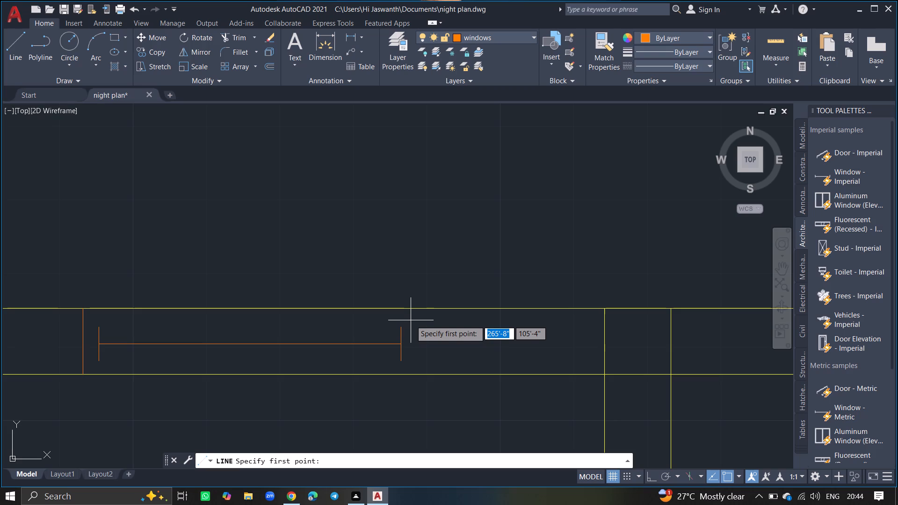
click(408, 308)
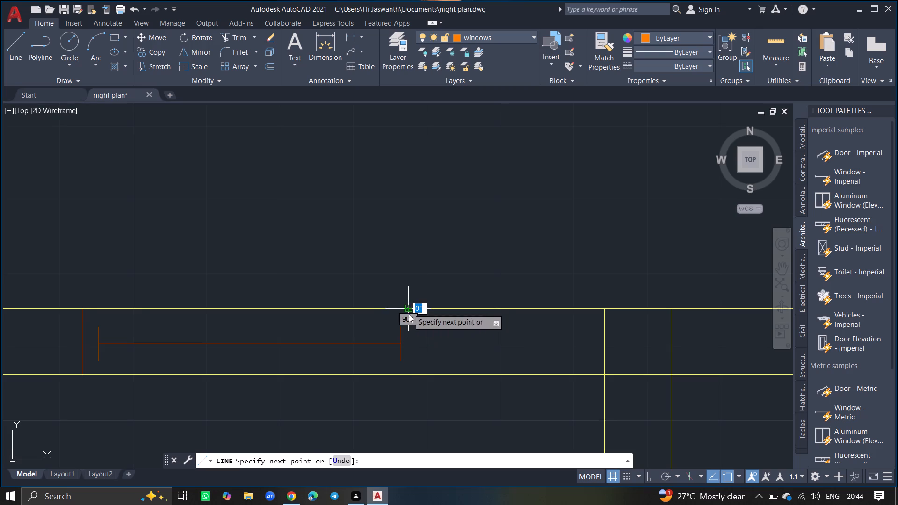
click(410, 375)
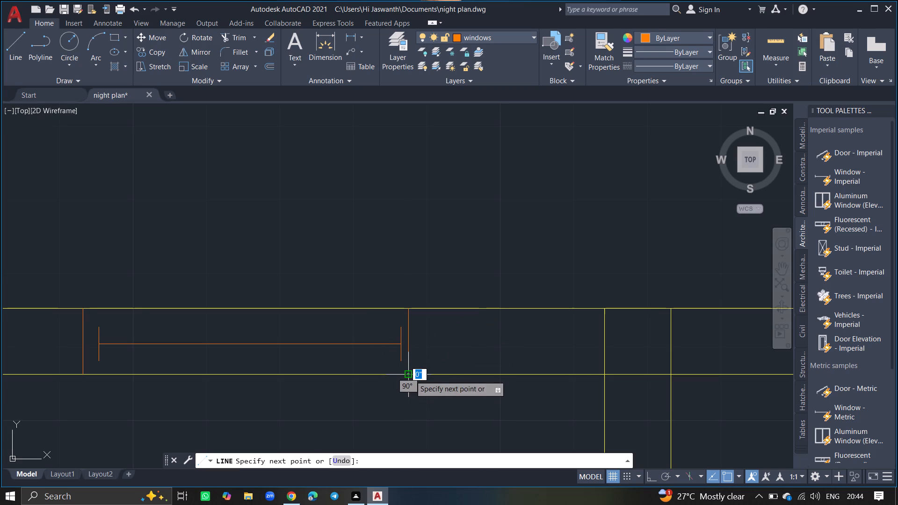
key(Return)
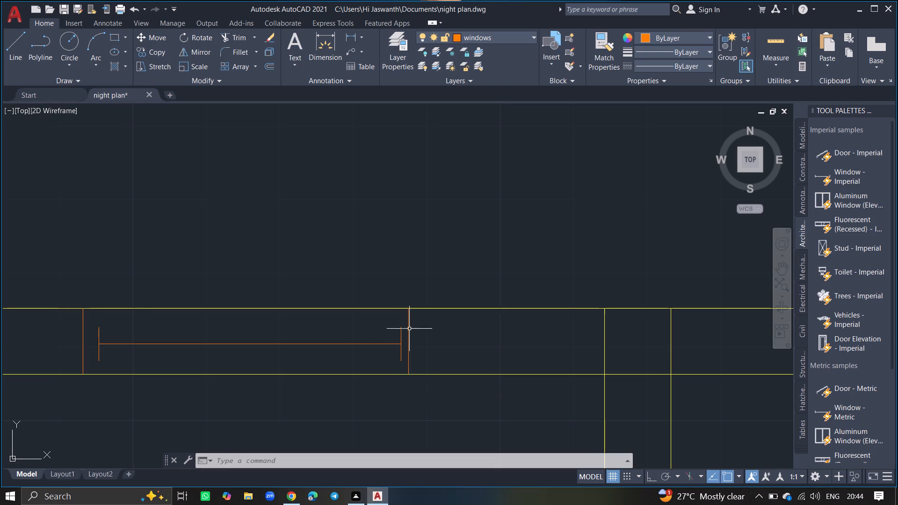
Copy the second room's window into the top walls of the third room and the rightmost room, the latter about 18'-5" away.
ctrl+scroll(413, 324, down, 1)
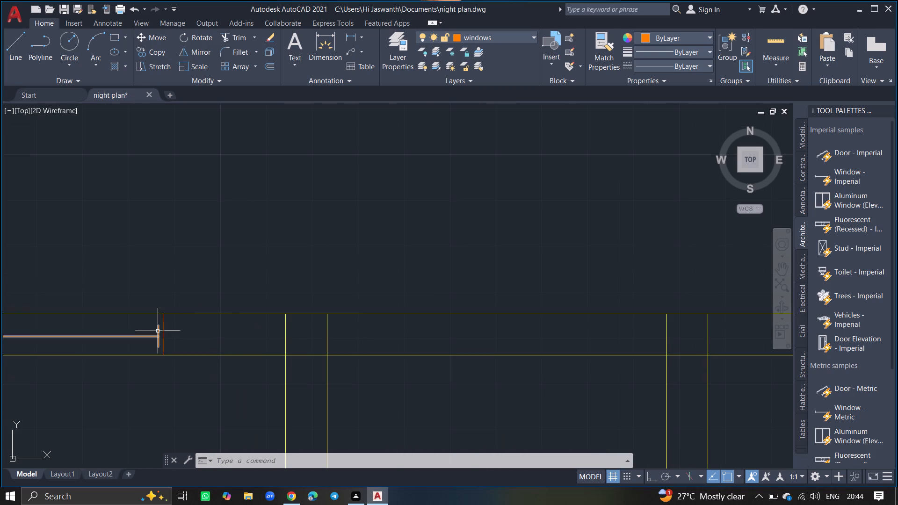
drag(158, 331, 189, 284)
text(copy)
key(Return)
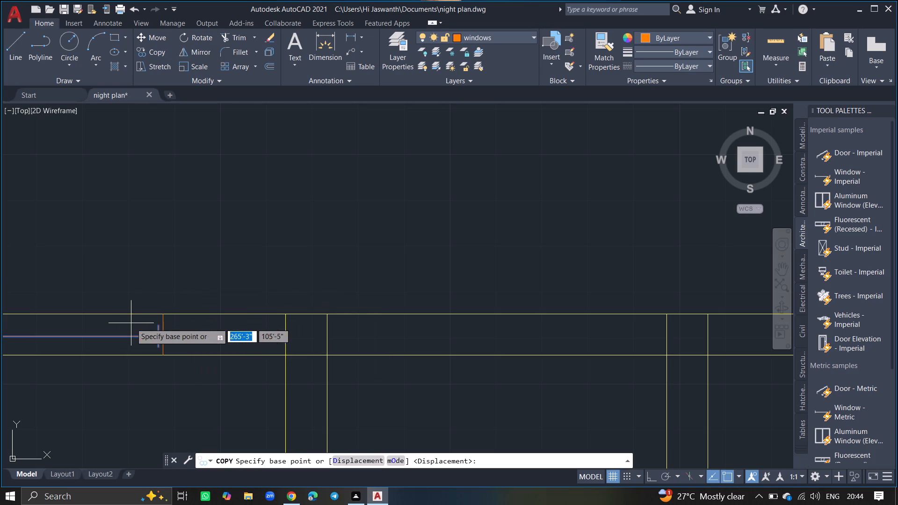
click(117, 334)
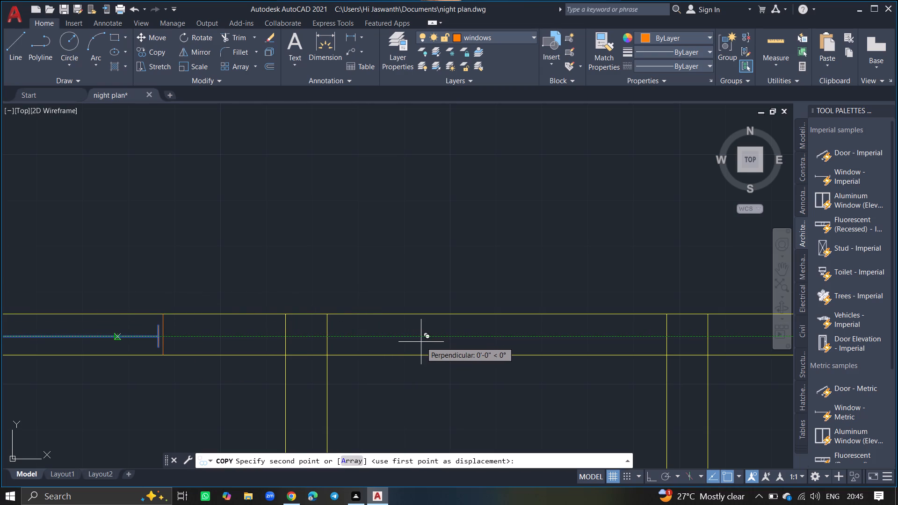
click(536, 335)
click(536, 335)
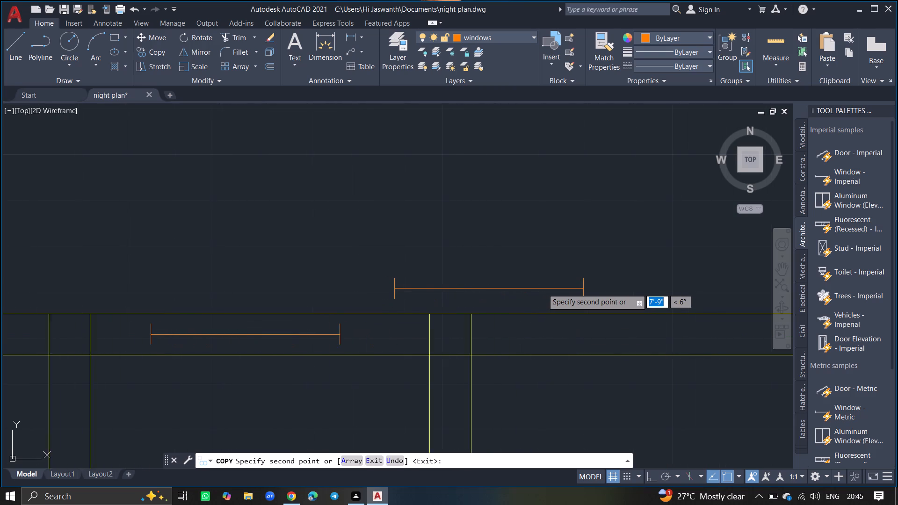
ctrl+scroll(543, 289, down, 3)
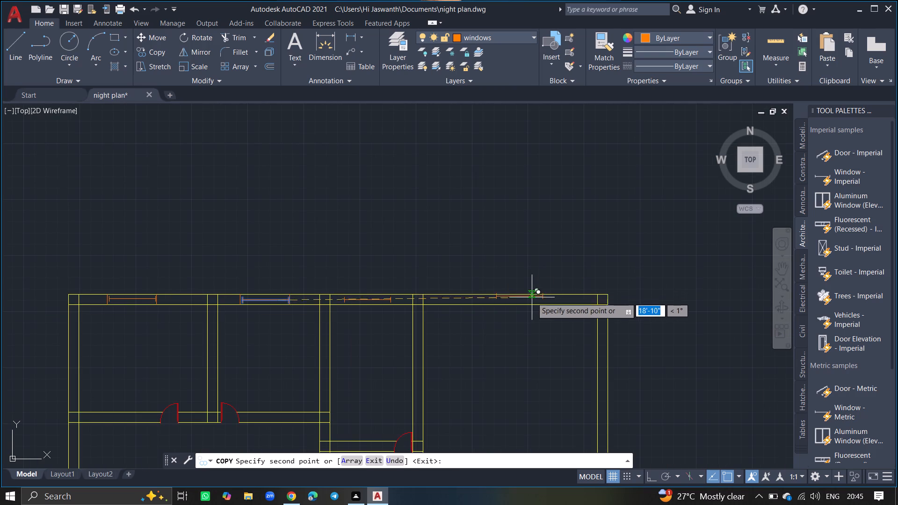
ctrl+scroll(530, 304, up, 5)
click(506, 281)
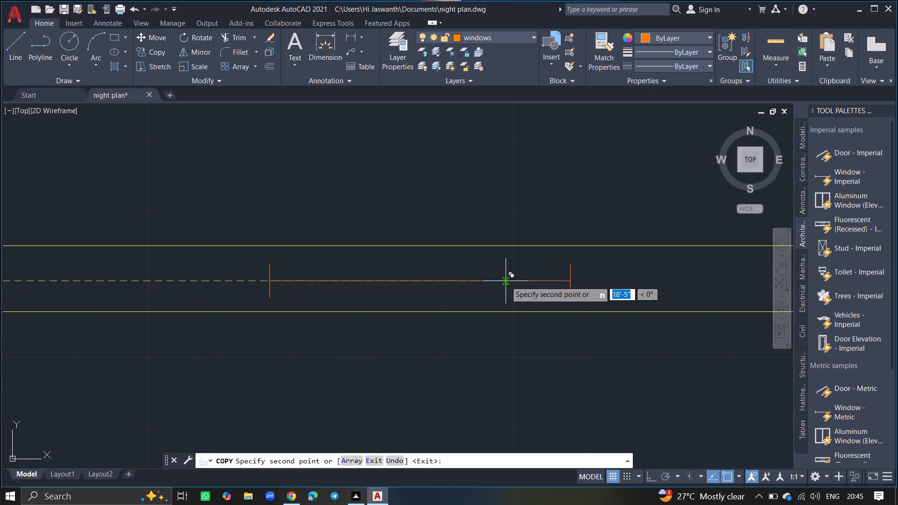
key(Return)
Draw a vertical line across the top wall's thickness just outside the left end of the rightmost room's window.
text(line)
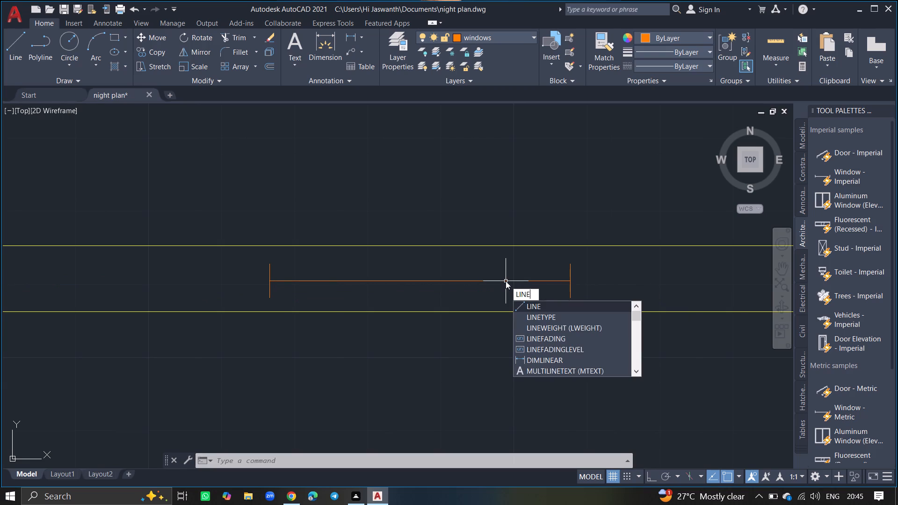
key(Return)
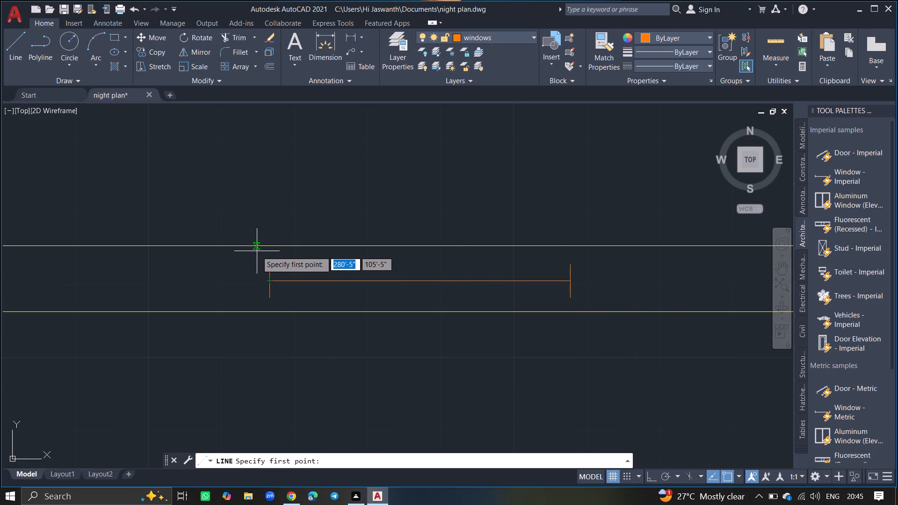
drag(259, 248, 261, 305)
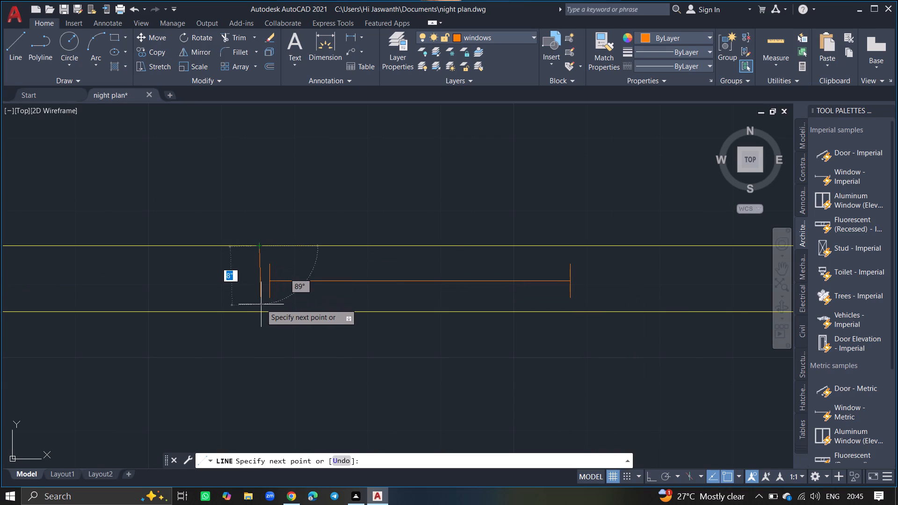
drag(261, 305, 262, 315)
click(262, 315)
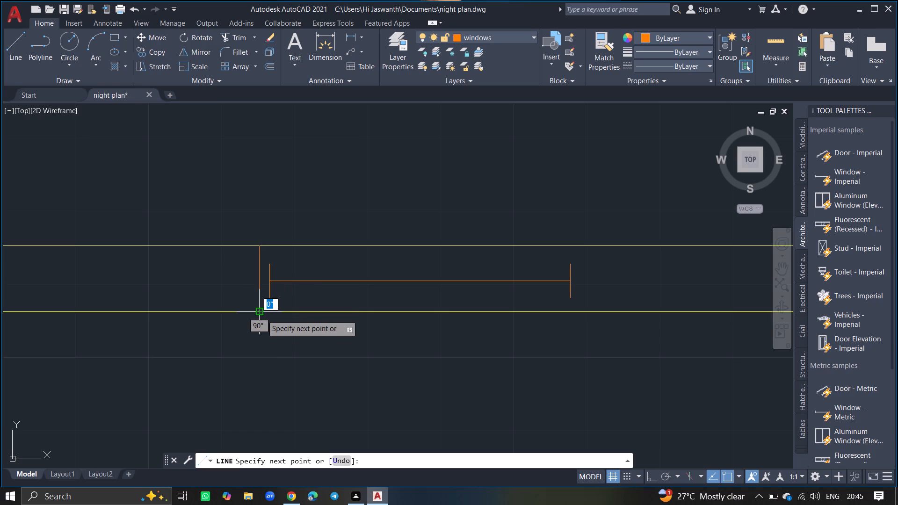
key(Return)
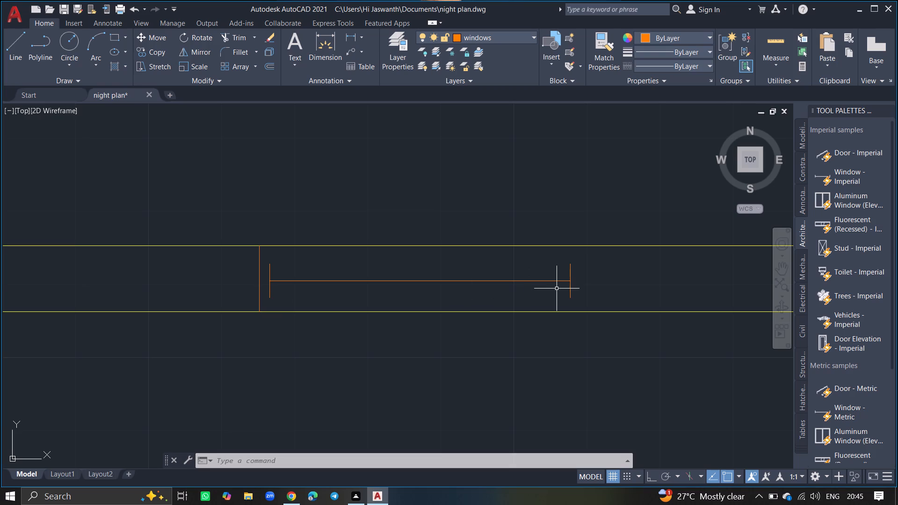
Draw a vertical line across the top wall's thickness just outside the right end of the rightmost room's window.
key(l)
key(Return)
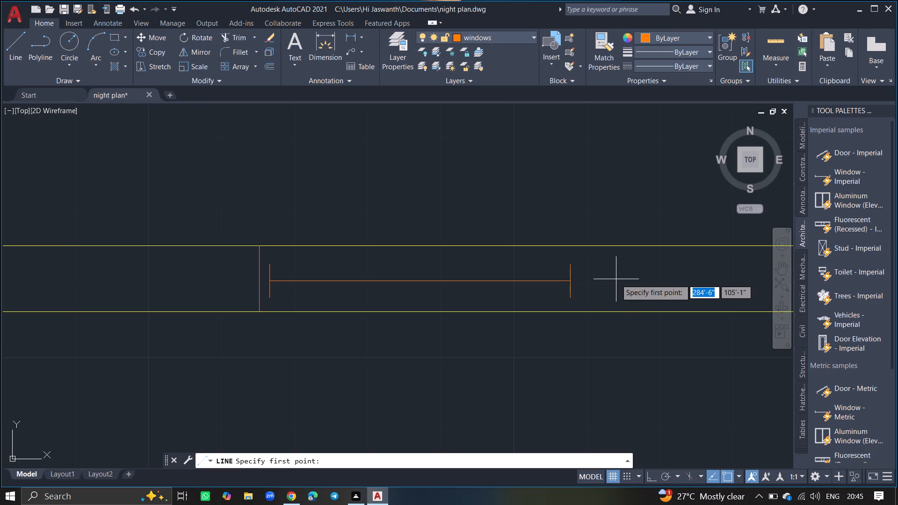
drag(581, 246, 582, 286)
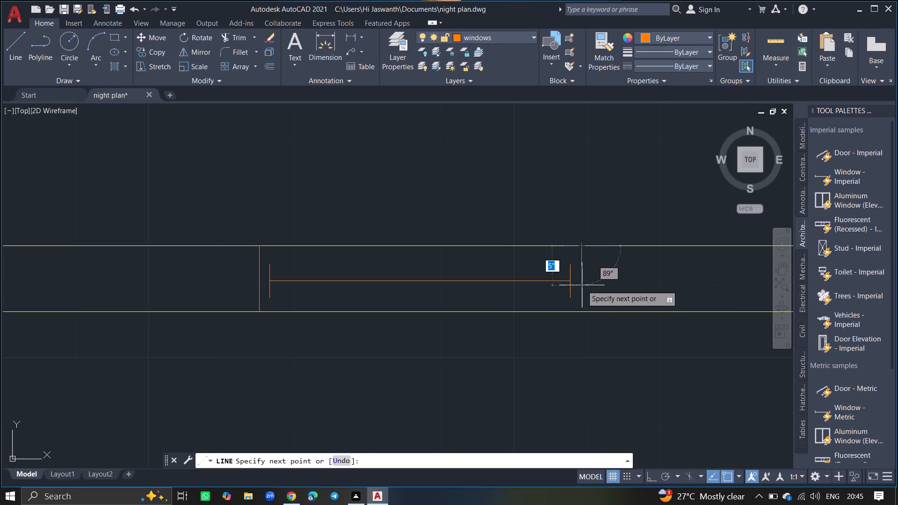
drag(582, 286, 581, 310)
click(581, 310)
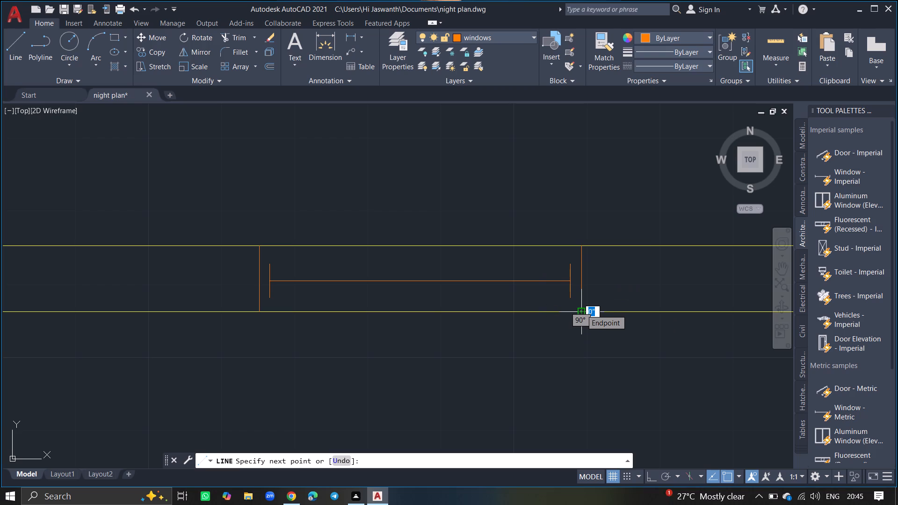
key(Return)
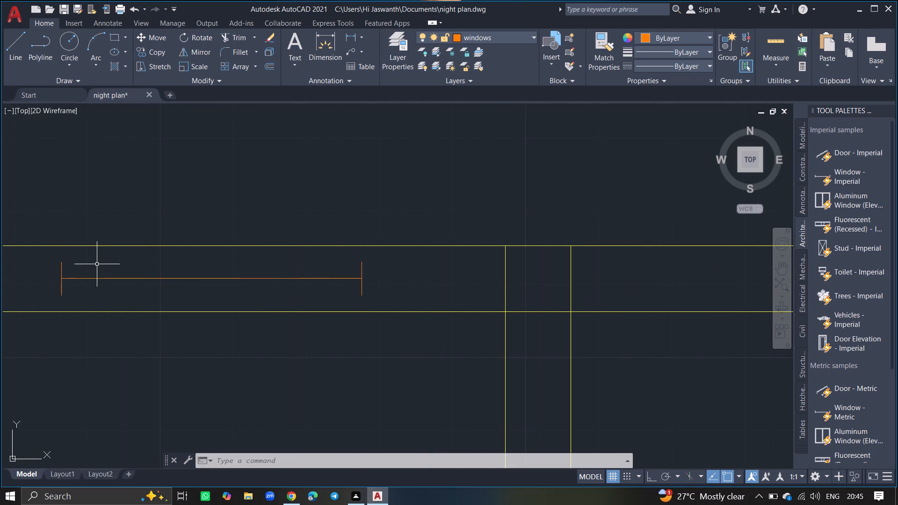
Draw a vertical line across the top wall's thickness just outside the left end of the third room's window.
key(l)
key(Return)
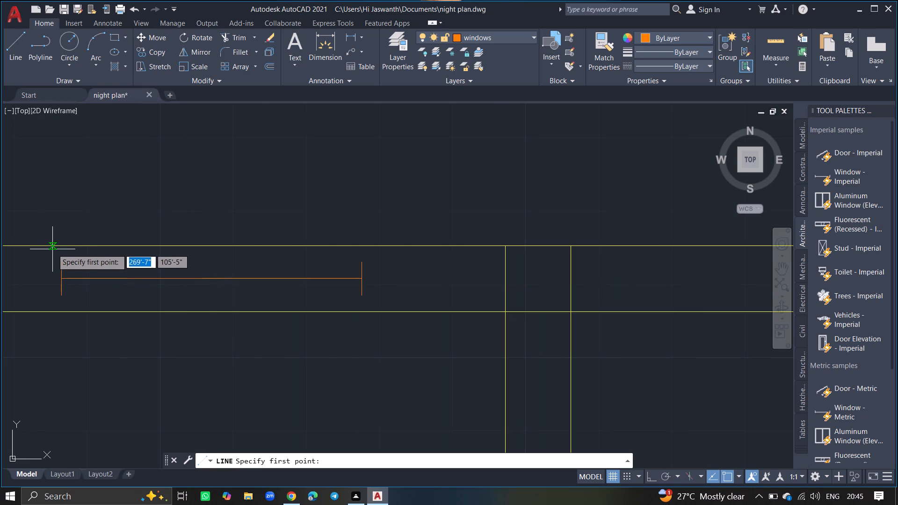
click(55, 247)
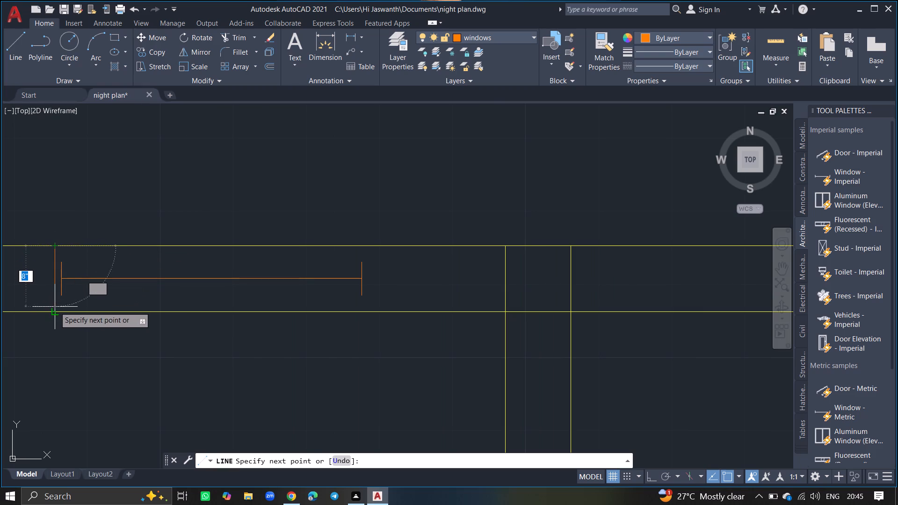
click(55, 311)
key(Return)
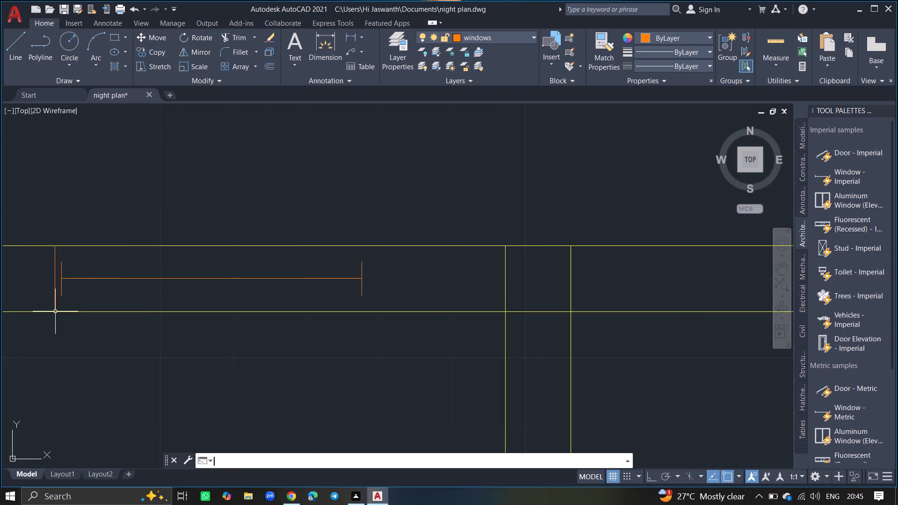
Draw a 9" vertical line across the top wall's thickness just outside the right end of the third room's window.
key(l)
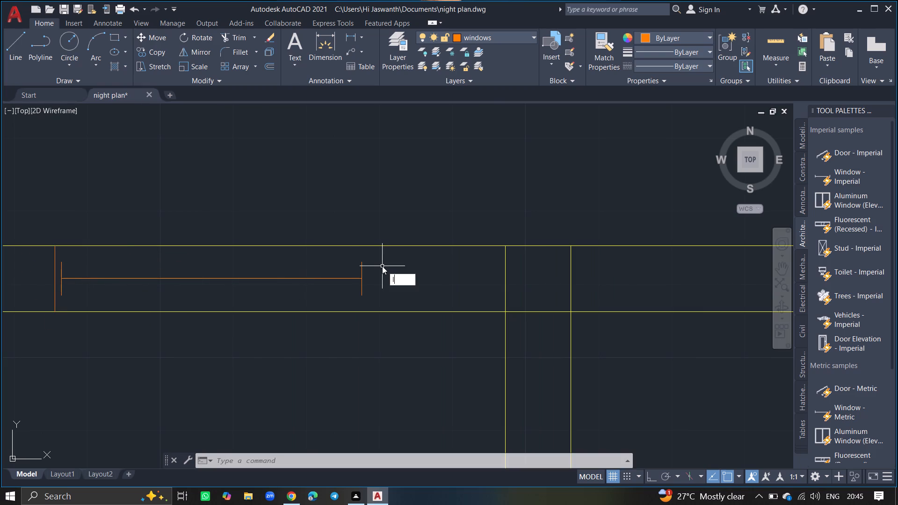
key(Return)
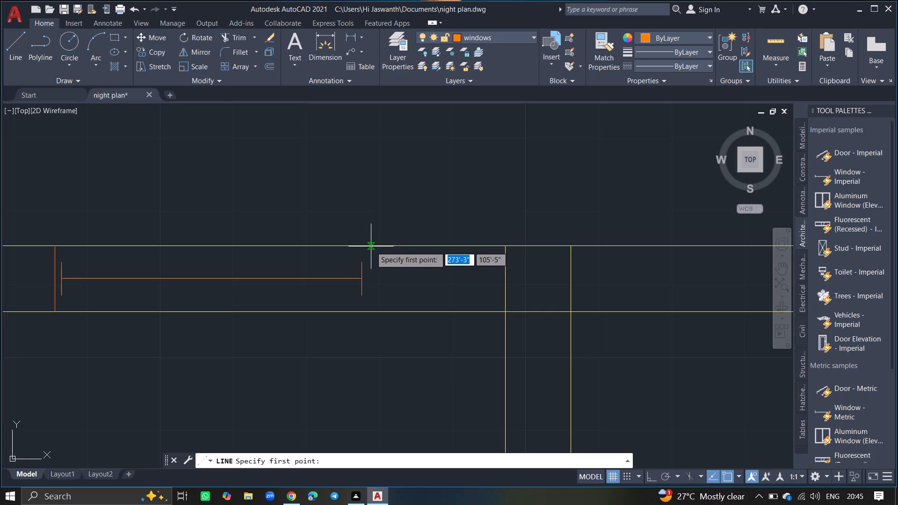
click(371, 246)
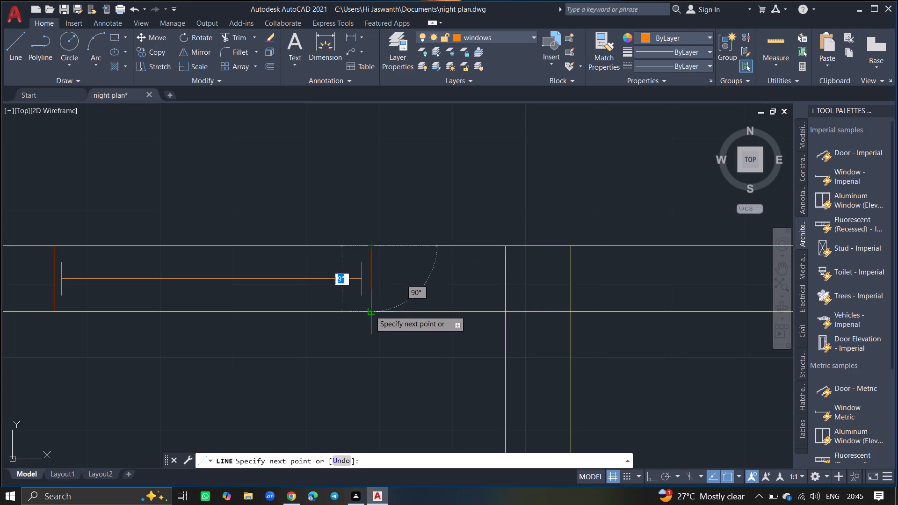
click(370, 311)
key(Return)
Copy the first room's window into the lowest left room's bottom wall, about 59'-4" away, with a second copy just above that wall.
ctrl+scroll(370, 311, down, 3)
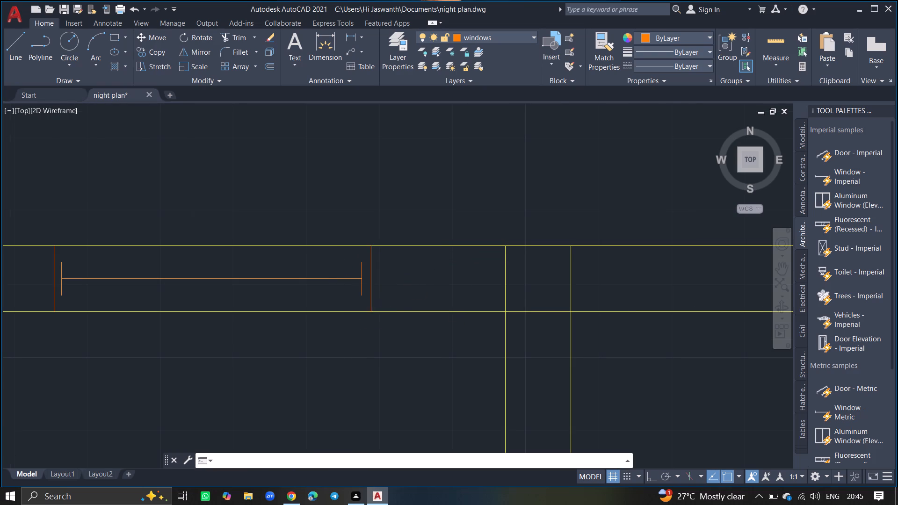
ctrl+scroll(370, 311, down, 4)
ctrl+scroll(359, 270, down, 3)
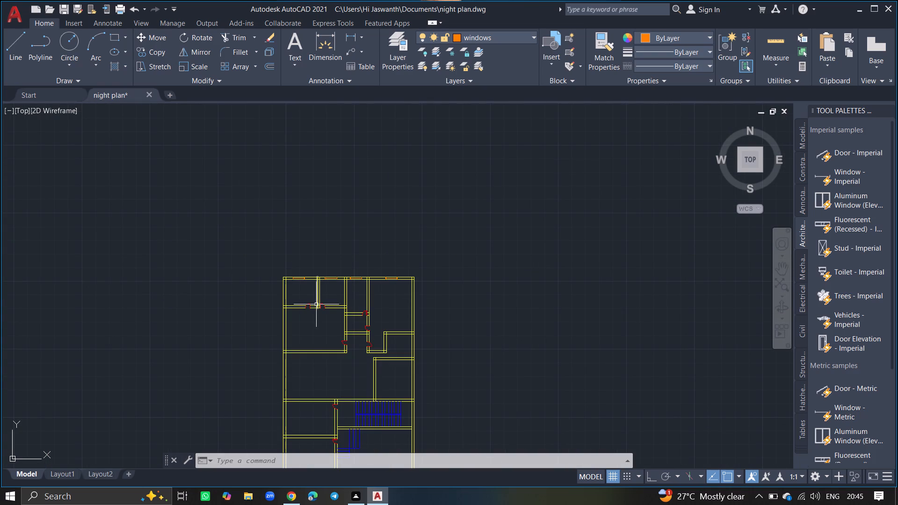
ctrl+scroll(300, 280, up, 7)
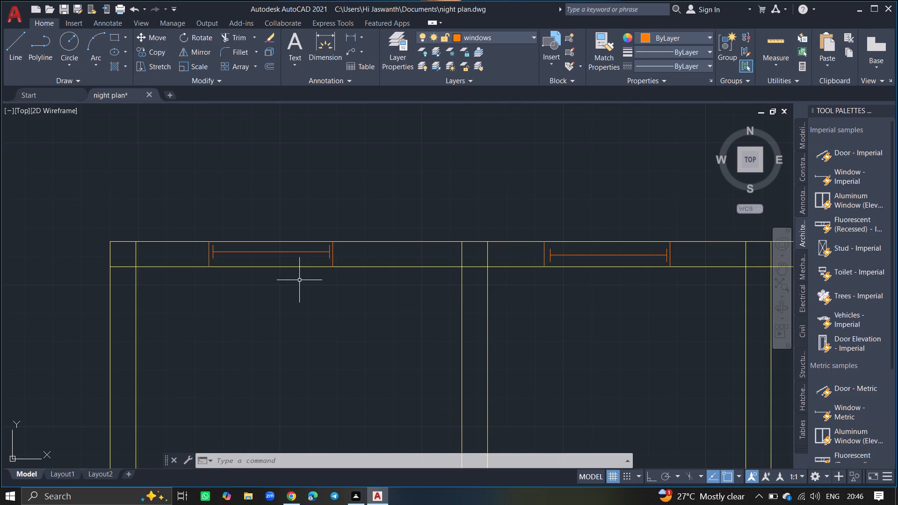
drag(290, 251, 284, 296)
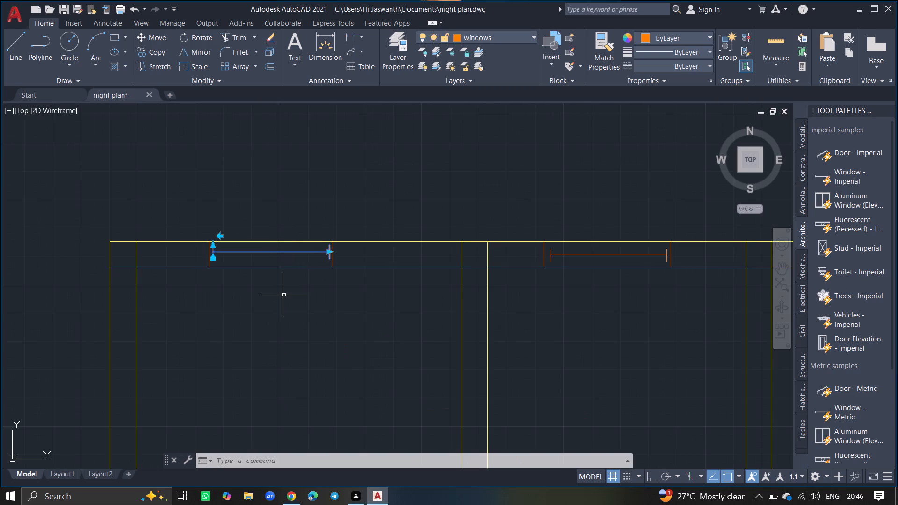
text(copy)
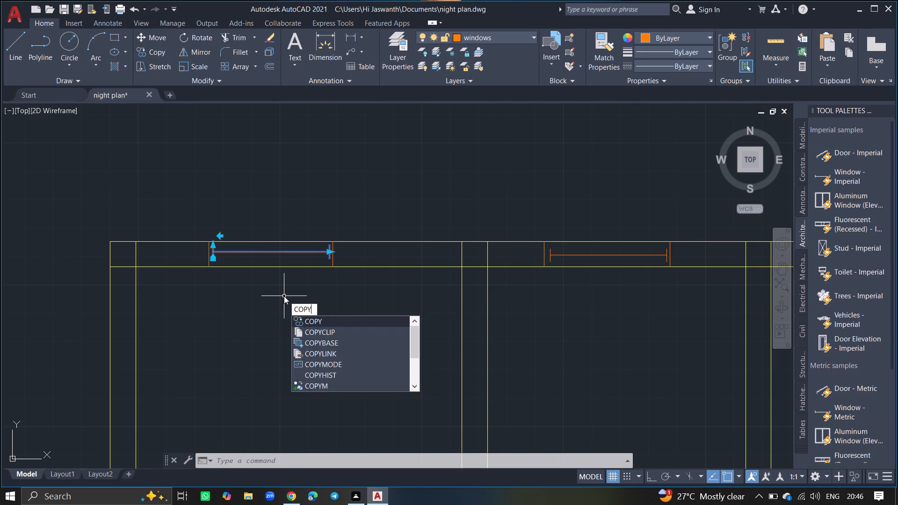
key(Return)
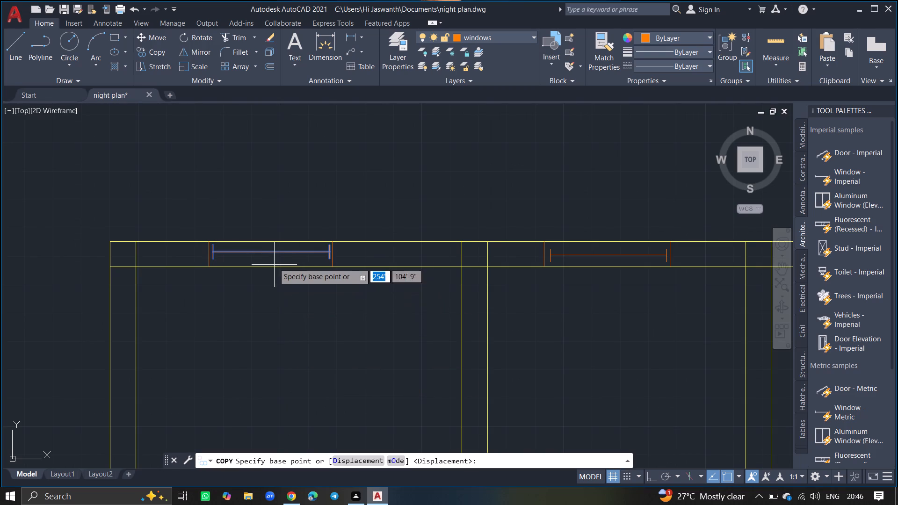
drag(269, 251, 275, 199)
ctrl+scroll(275, 199, down, 3)
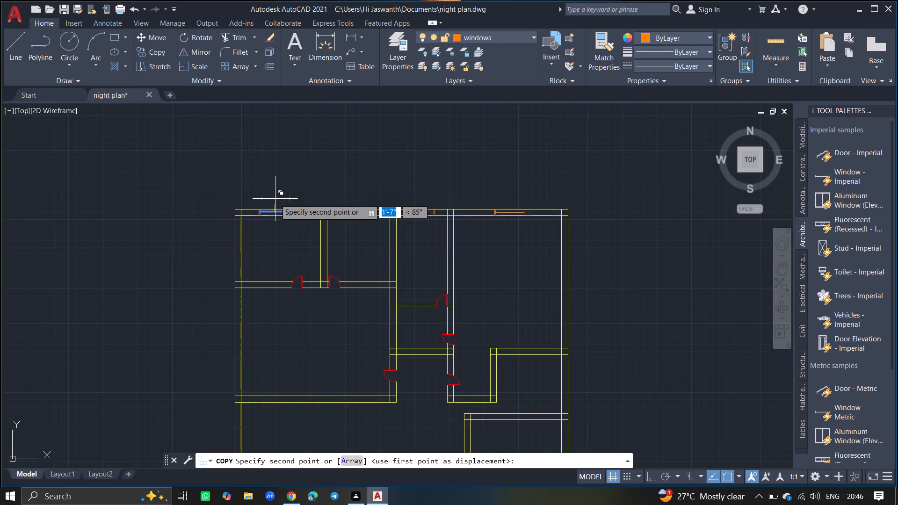
ctrl+scroll(275, 199, down, 3)
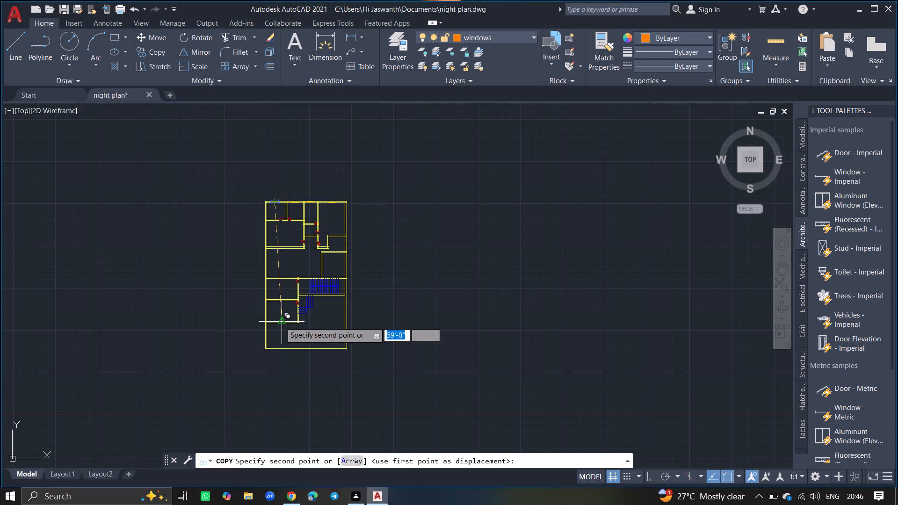
ctrl+scroll(280, 322, up, 10)
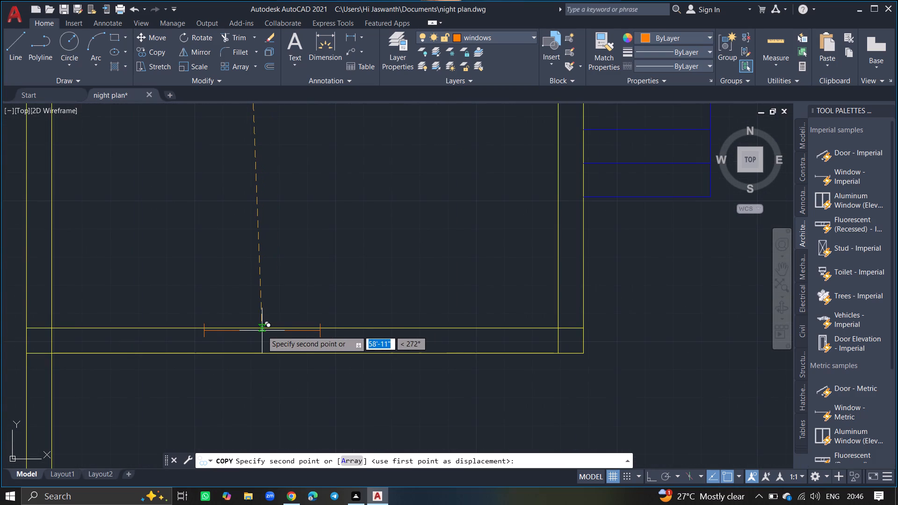
click(261, 341)
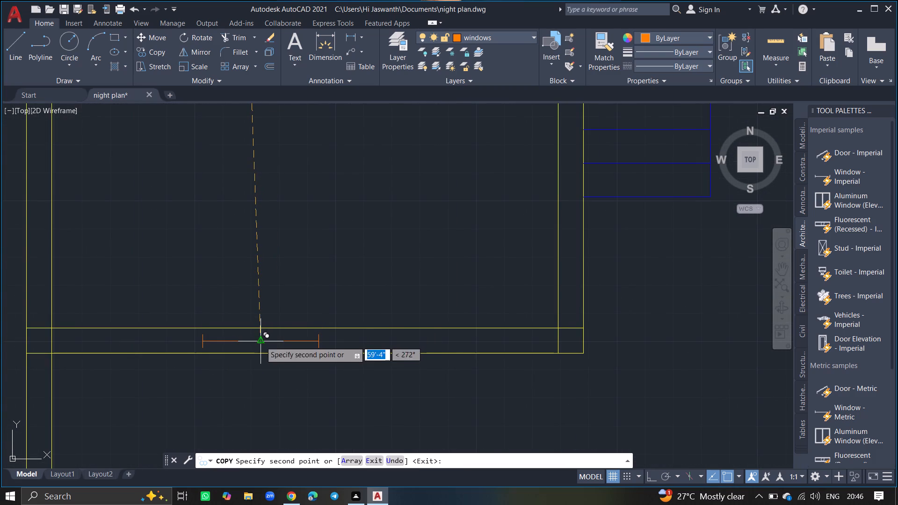
ctrl+scroll(277, 304, down, 2)
click(277, 304)
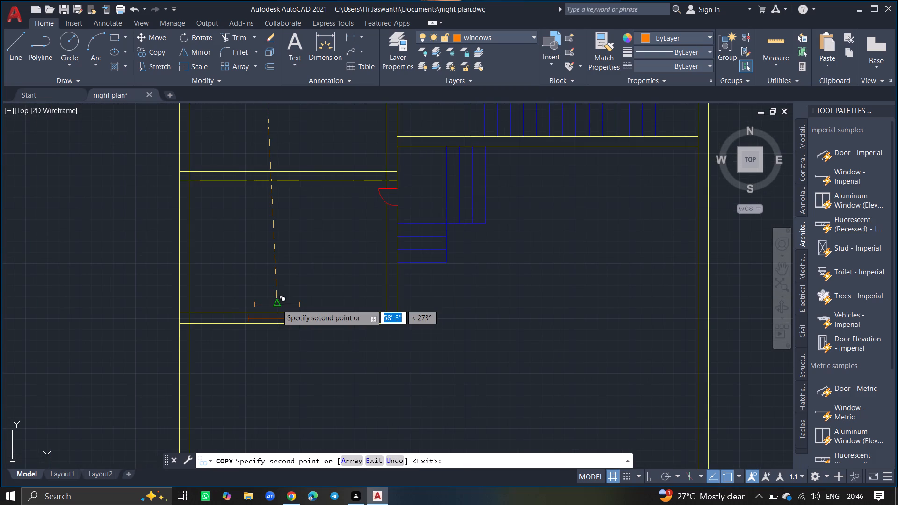
Place another window copy about 22'-7" away, inside the bottom wall of the large room below the first two rooms.
ctrl+scroll(277, 304, down, 4)
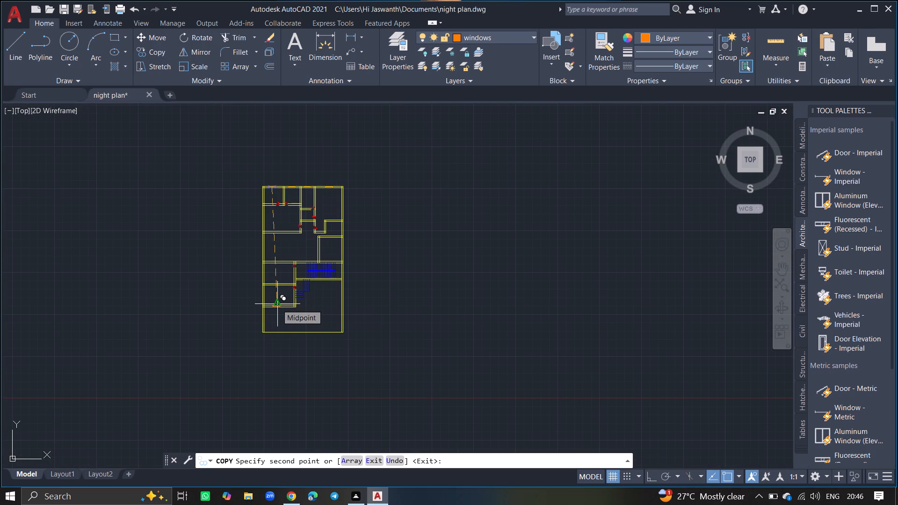
ctrl+scroll(277, 226, up, 4)
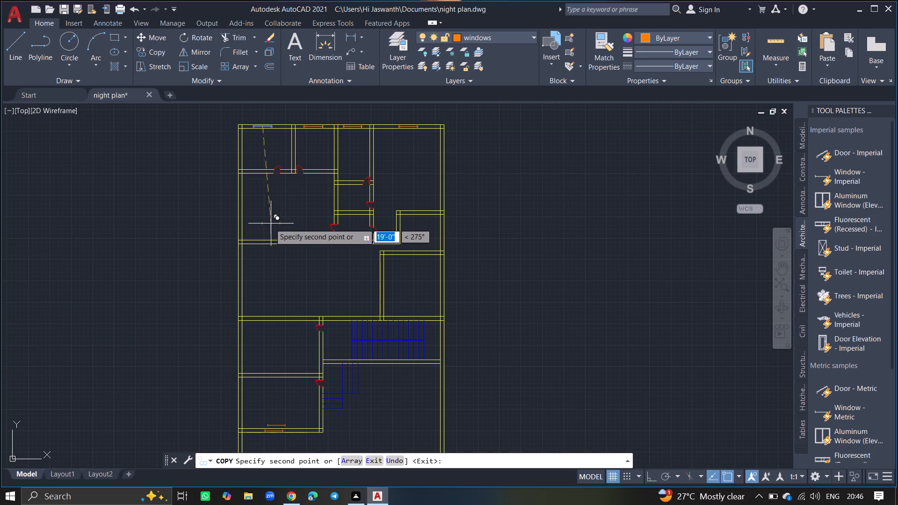
ctrl+scroll(266, 223, up, 6)
ctrl+scroll(239, 288, down, 3)
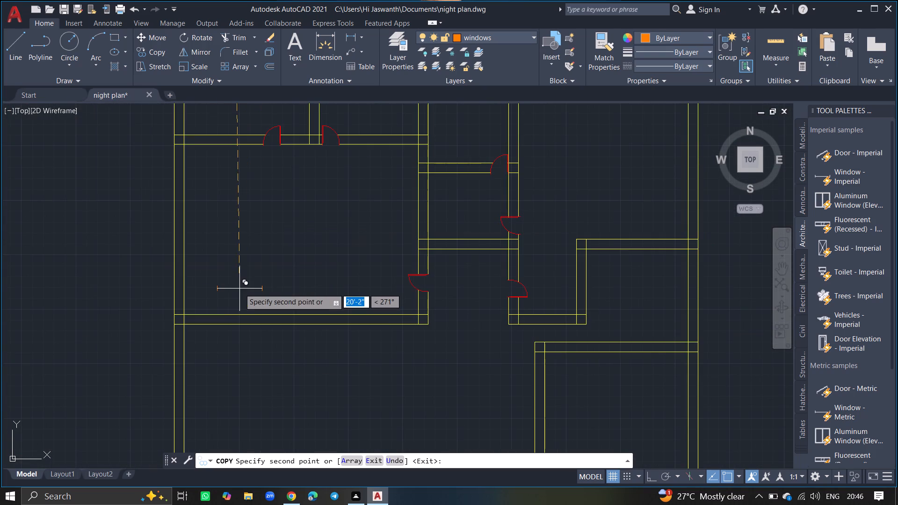
ctrl+scroll(228, 318, up, 5)
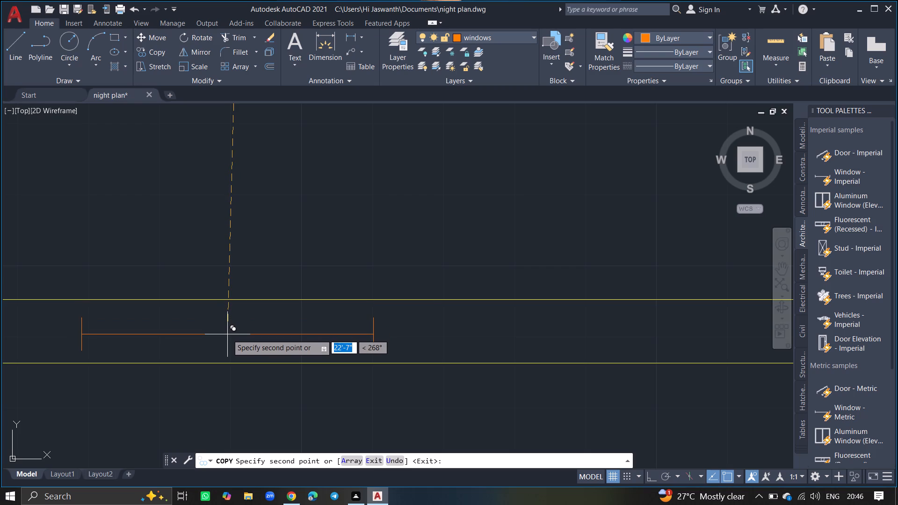
click(227, 334)
Place one more window copy about 31'-9" away, in the open floor of the upper rightmost room.
ctrl+scroll(275, 294, down, 8)
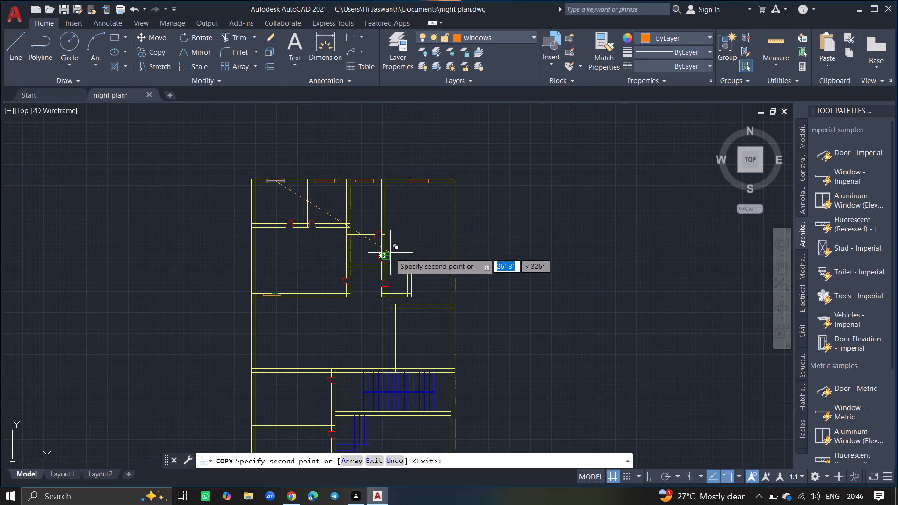
click(425, 240)
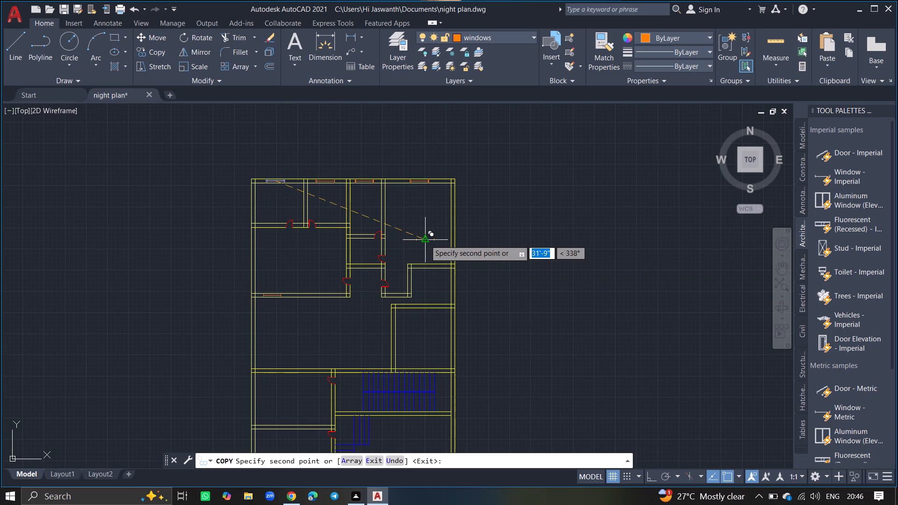
key(Return)
Rotate the window copy in the rightmost room about its midpoint to a vertical orientation.
ctrl+scroll(425, 240, up, 5)
click(425, 240)
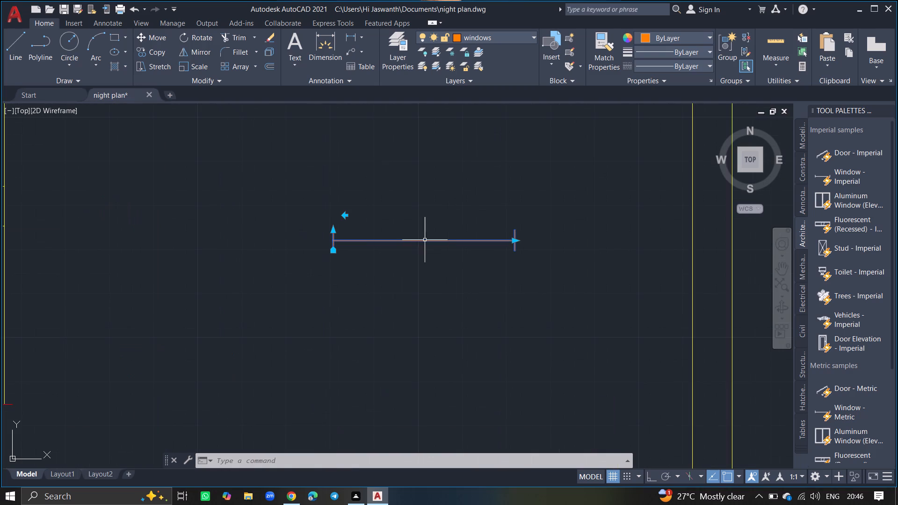
text(ro)
key(Return)
click(426, 242)
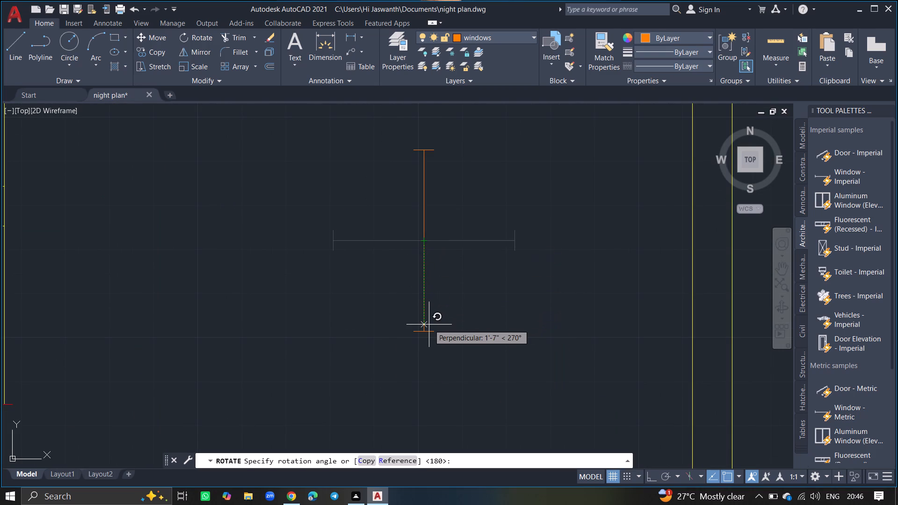
click(429, 325)
Move the vertical window by its midpoint about 8'-7" into the rightmost room's right outer wall.
ctrl+scroll(429, 325, down, 6)
click(429, 317)
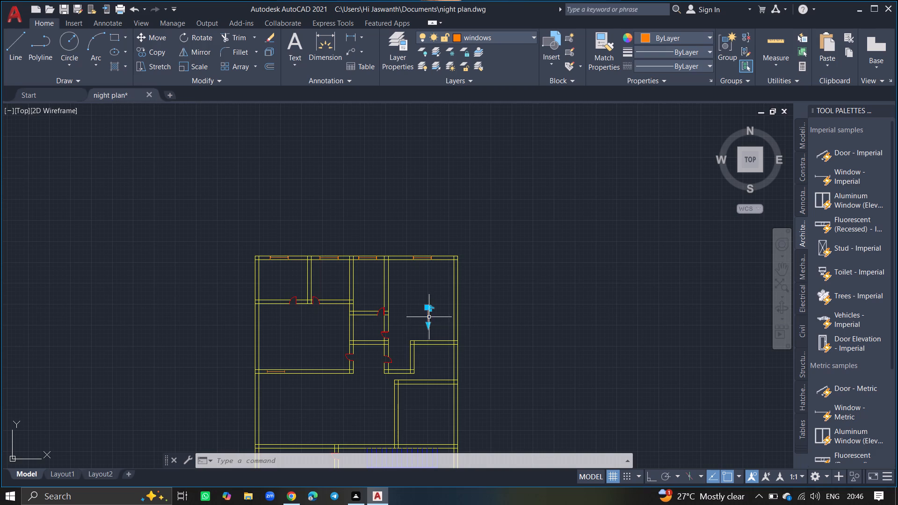
text(move)
key(Return)
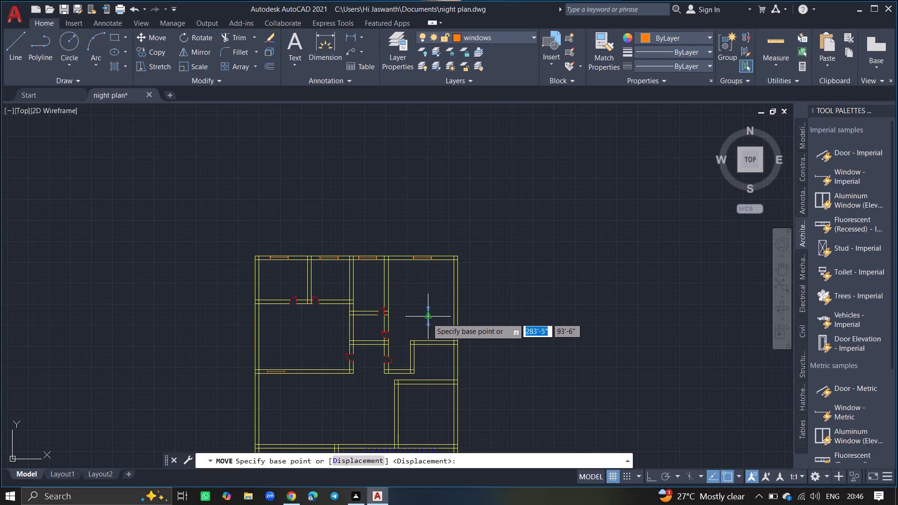
drag(428, 318, 457, 277)
ctrl+scroll(457, 277, up, 5)
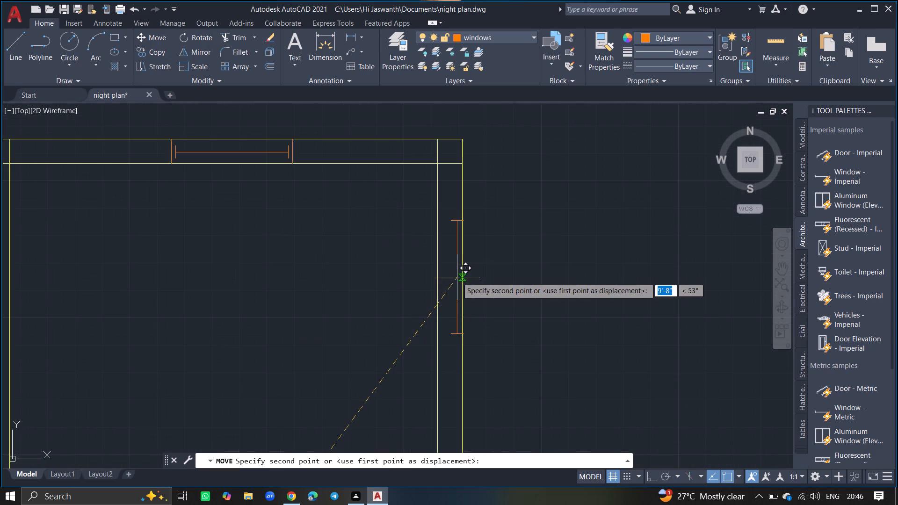
click(450, 314)
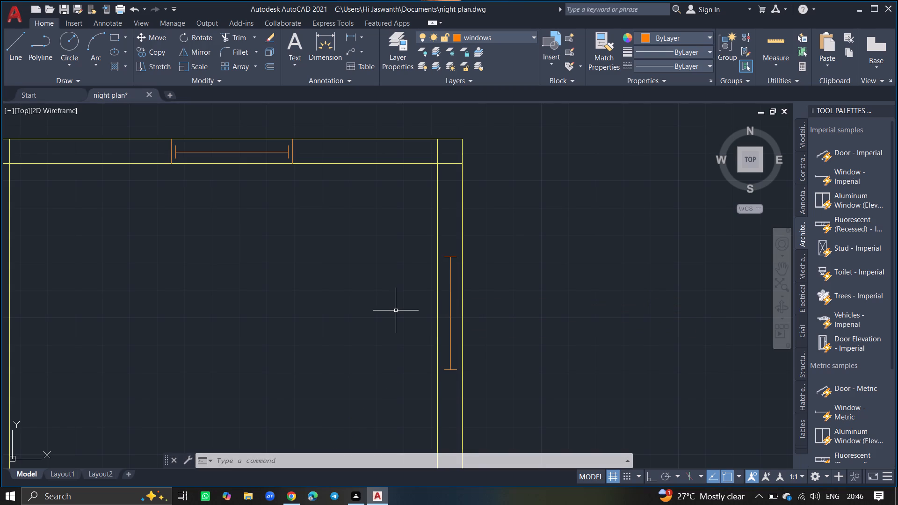
Draw a horizontal line across the right wall's thickness just above the vertical window's upper end.
ctrl+scroll(396, 310, down, 1)
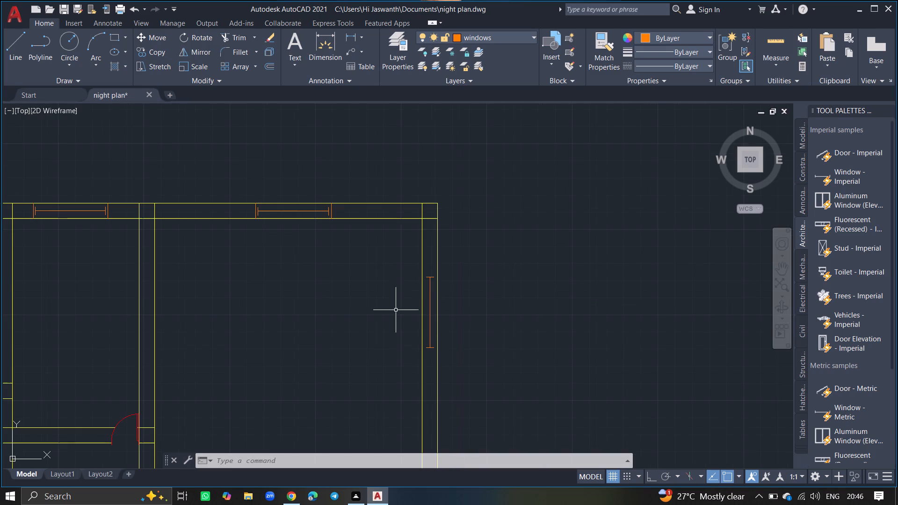
key(l)
key(Return)
ctrl+scroll(429, 262, up, 2)
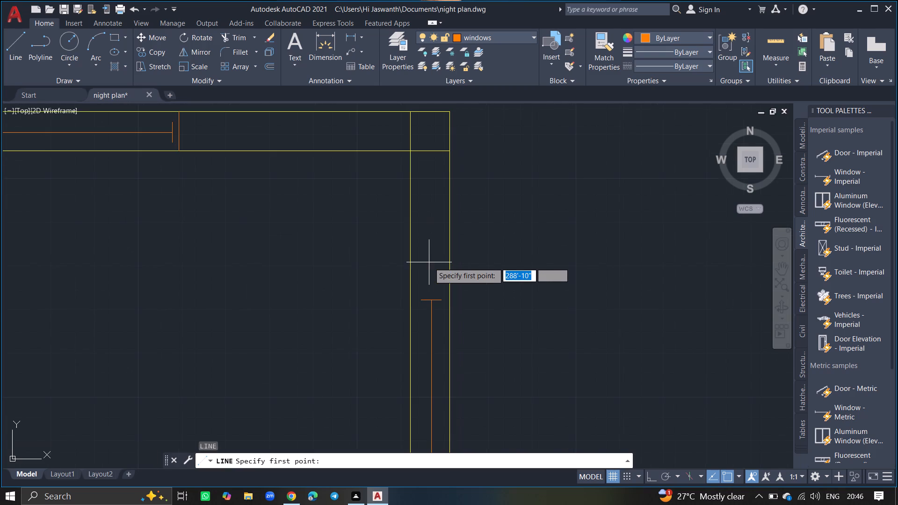
drag(450, 286, 430, 286)
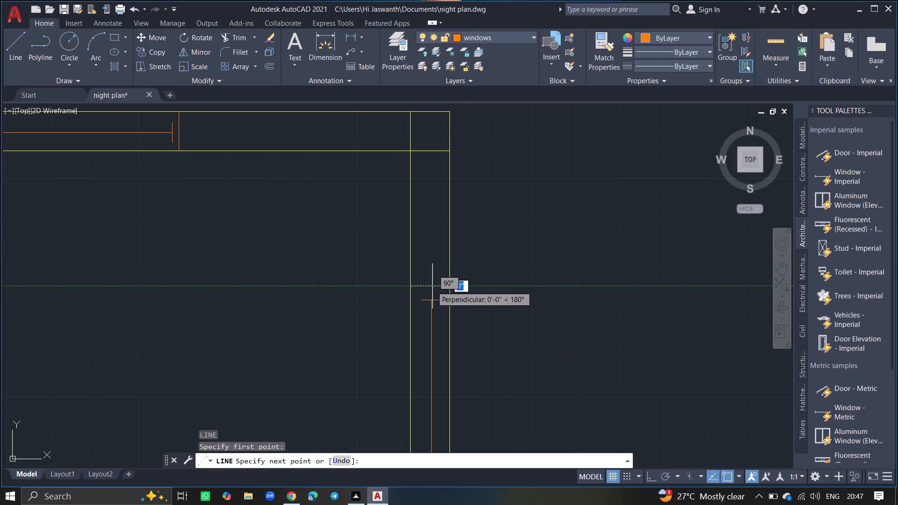
drag(430, 286, 410, 285)
click(410, 285)
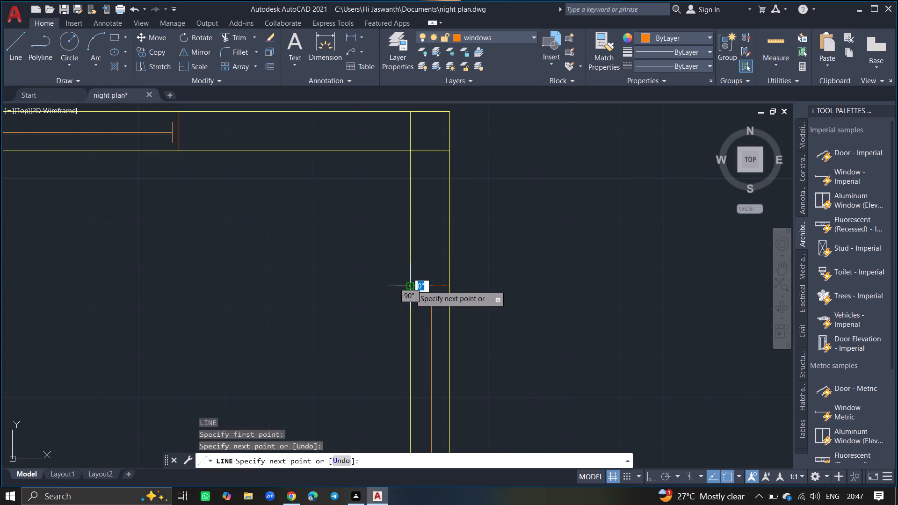
key(Return)
Draw a horizontal jamb line across the right outer wall's thickness just below the vertical window's lower end.
ctrl+scroll(410, 285, down, 6)
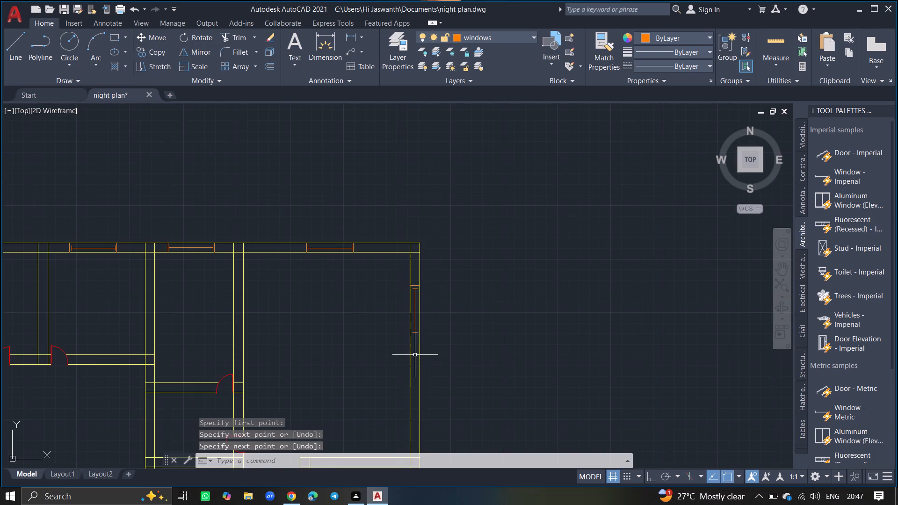
ctrl+scroll(415, 355, up, 3)
key(l)
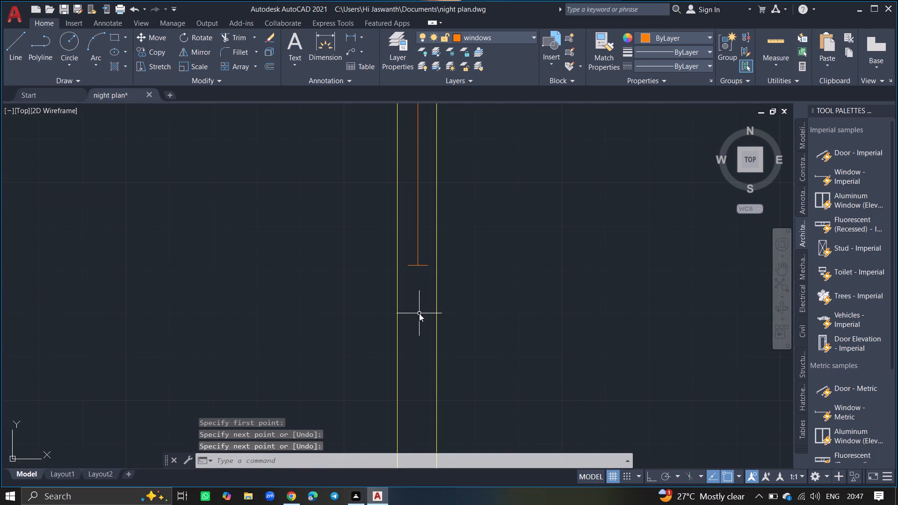
key(Return)
drag(438, 282, 432, 282)
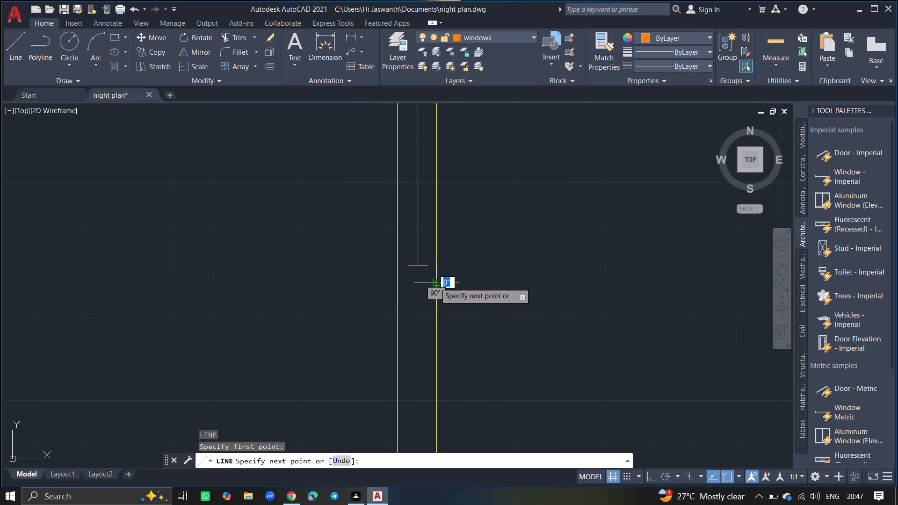
drag(432, 282, 398, 283)
click(398, 283)
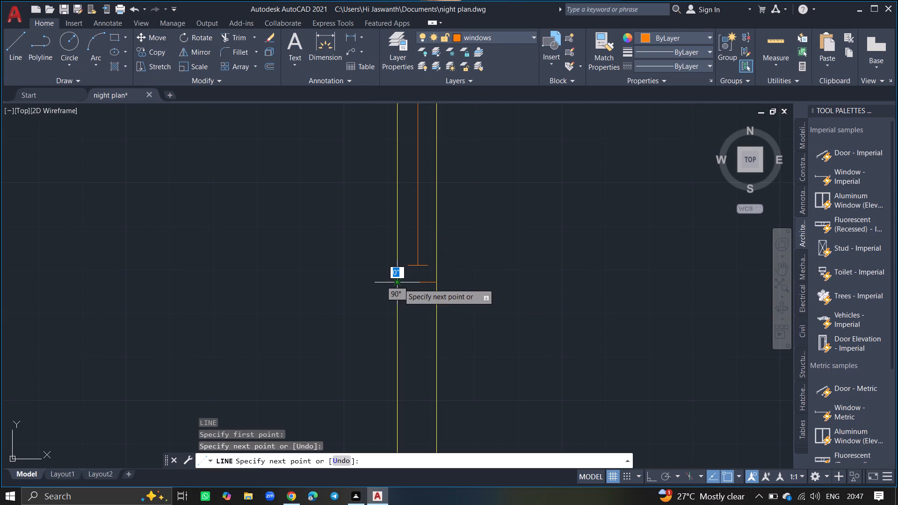
key(Return)
Draw a vertical jamb line across the large left room's bottom wall, just left of its window.
ctrl+scroll(398, 283, down, 4)
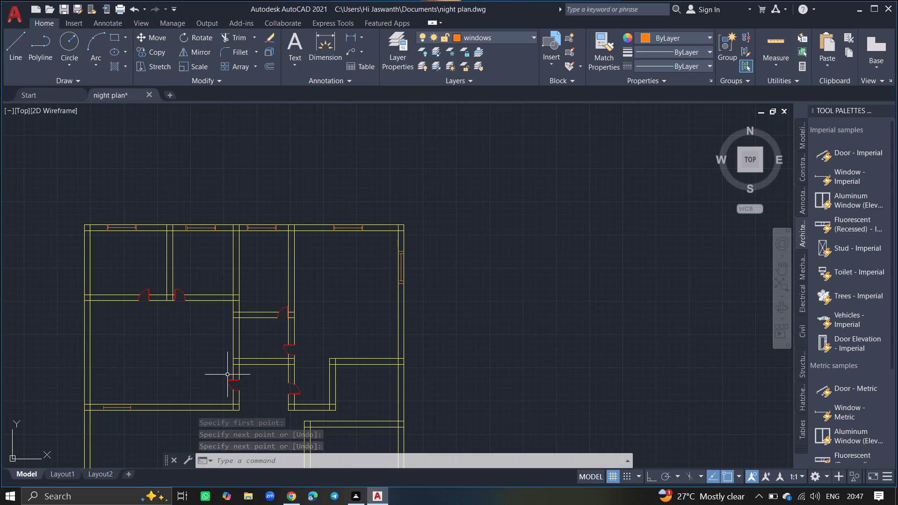
ctrl+scroll(93, 419, up, 3)
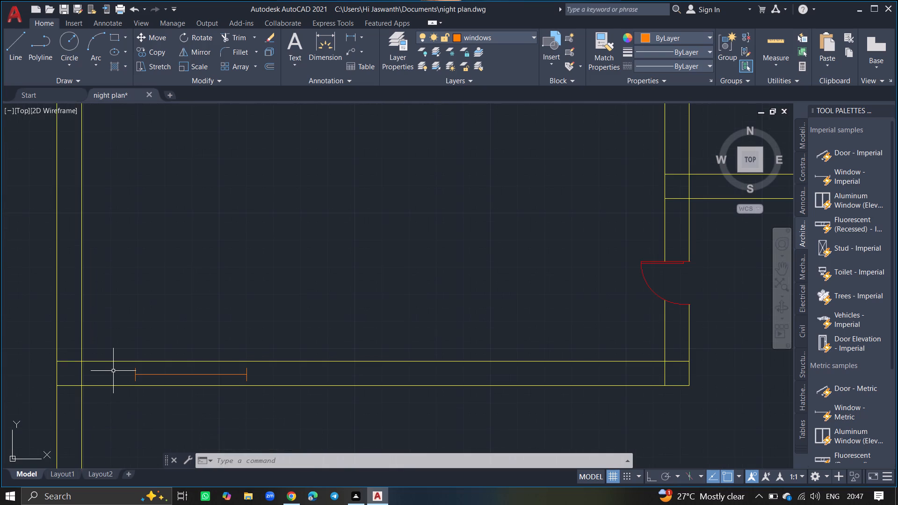
key(l)
key(Return)
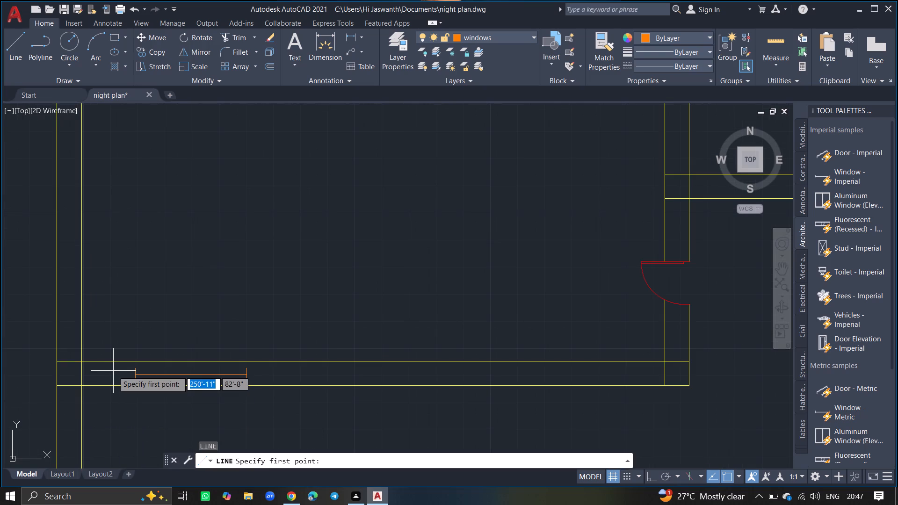
drag(127, 357, 126, 373)
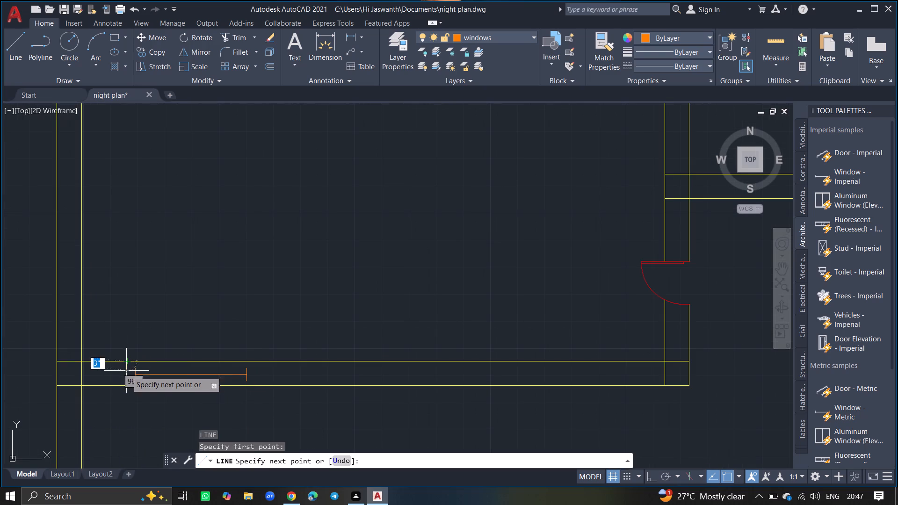
drag(126, 373, 127, 385)
click(127, 385)
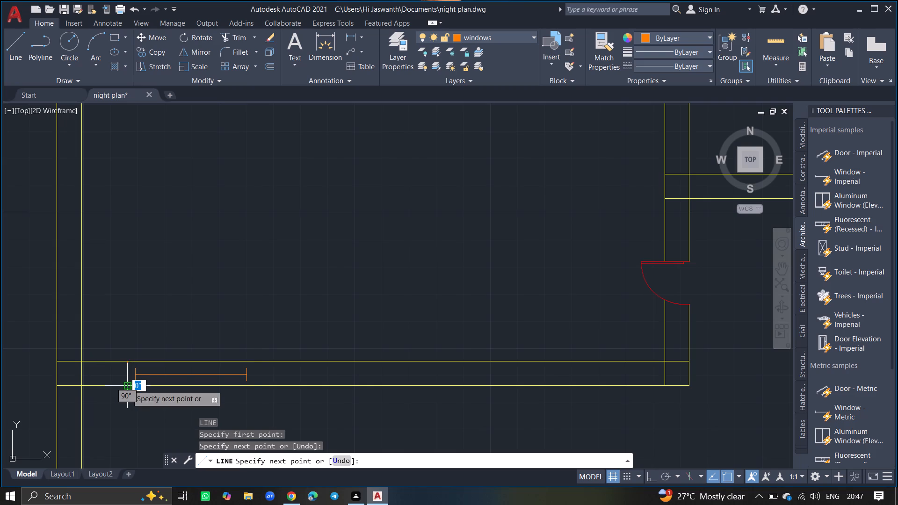
key(Return)
Draw a vertical jamb line across the same bottom wall, just right of the window's right end.
ctrl+scroll(127, 385, up, 3)
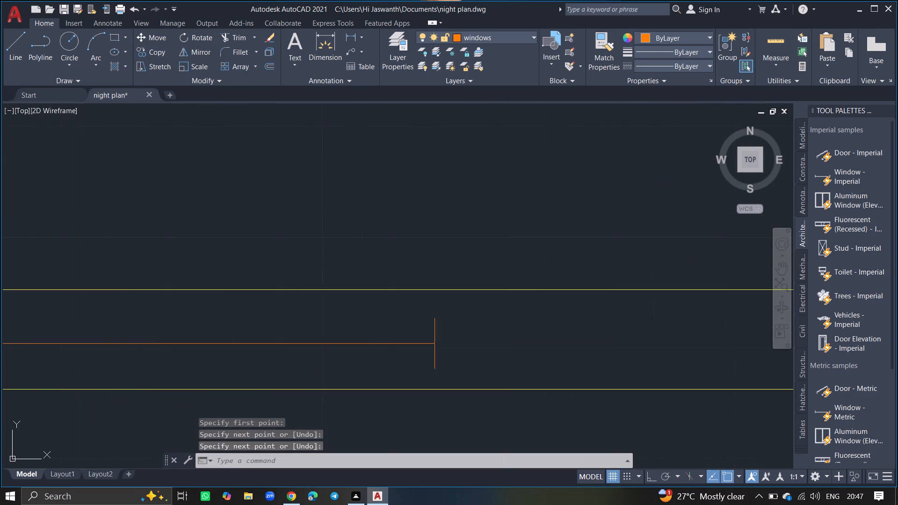
key(l)
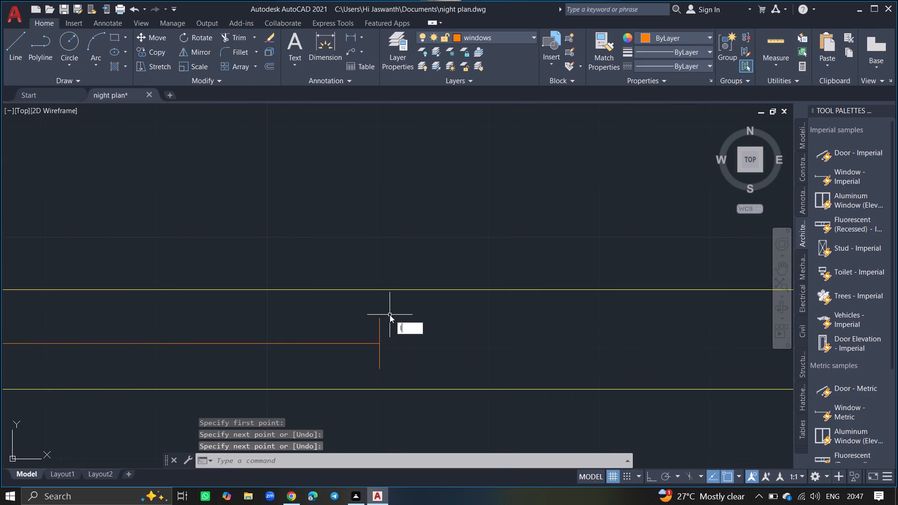
key(Return)
drag(392, 288, 392, 349)
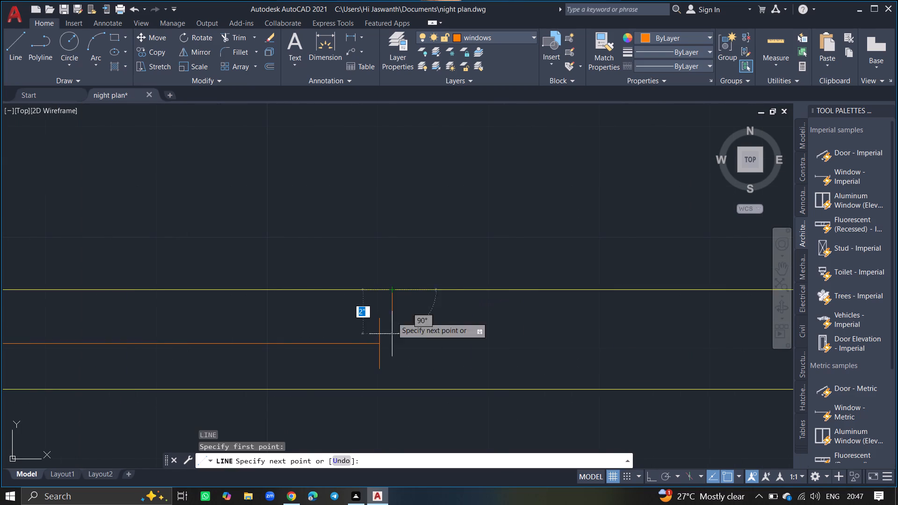
drag(392, 349, 394, 366)
click(392, 390)
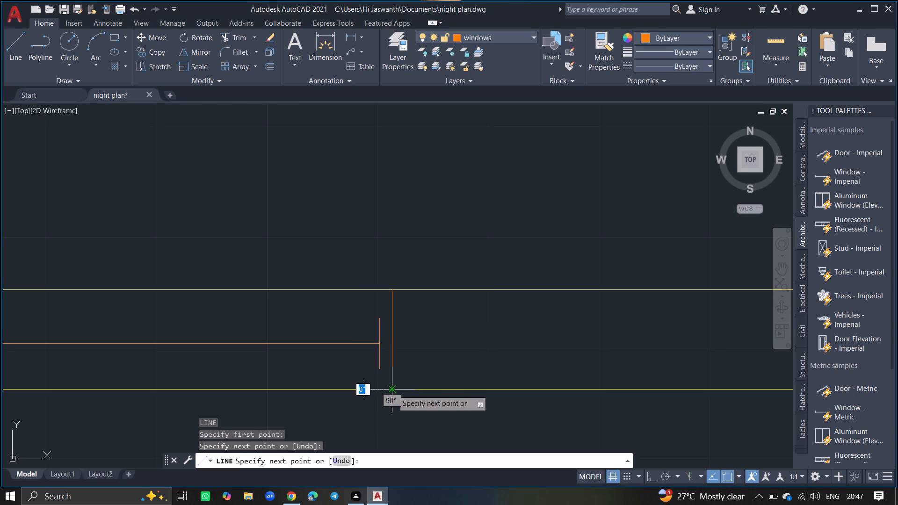
key(Return)
Delete the leftover window copy lying just above the bottom wall of the lowest left room.
ctrl+scroll(392, 390, down, 6)
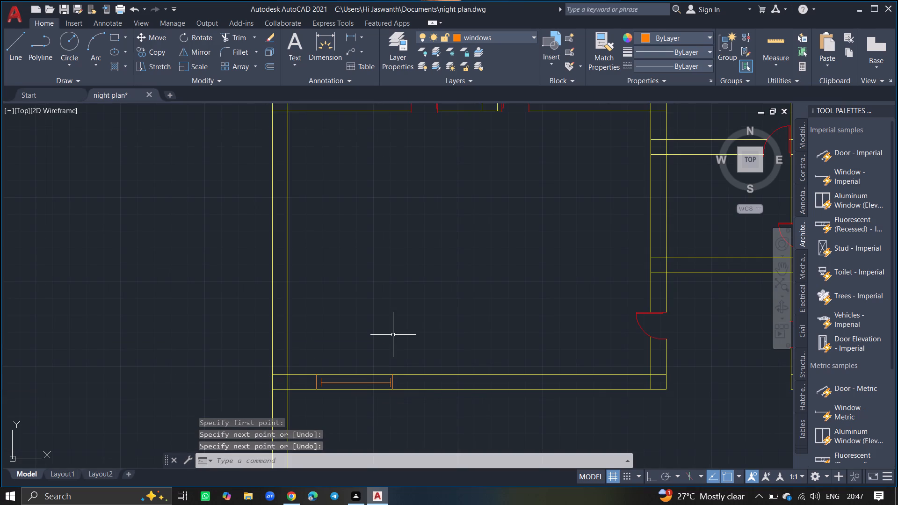
ctrl+scroll(393, 334, down, 6)
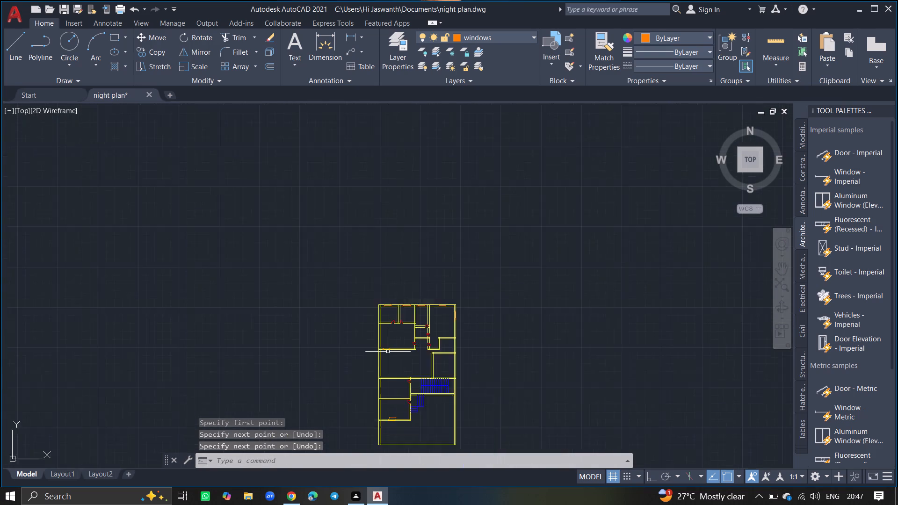
ctrl+scroll(388, 352, down, 1)
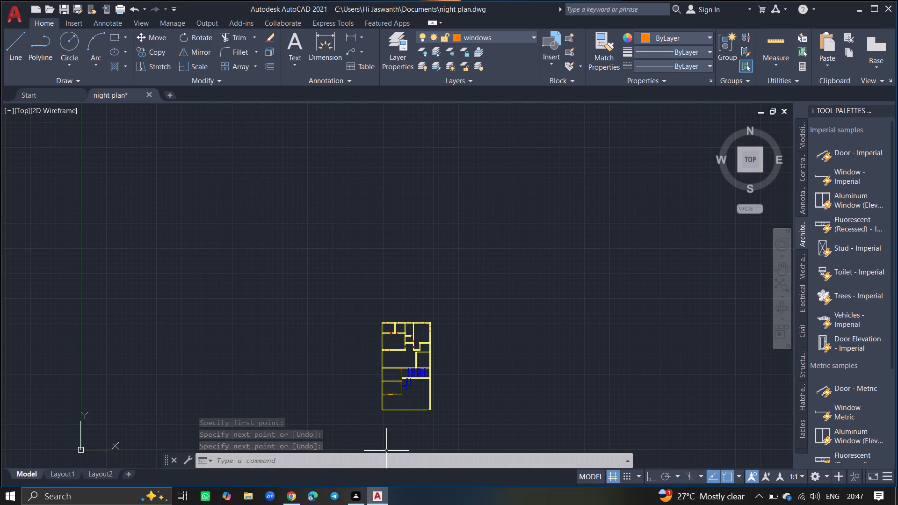
ctrl+scroll(391, 392, up, 10)
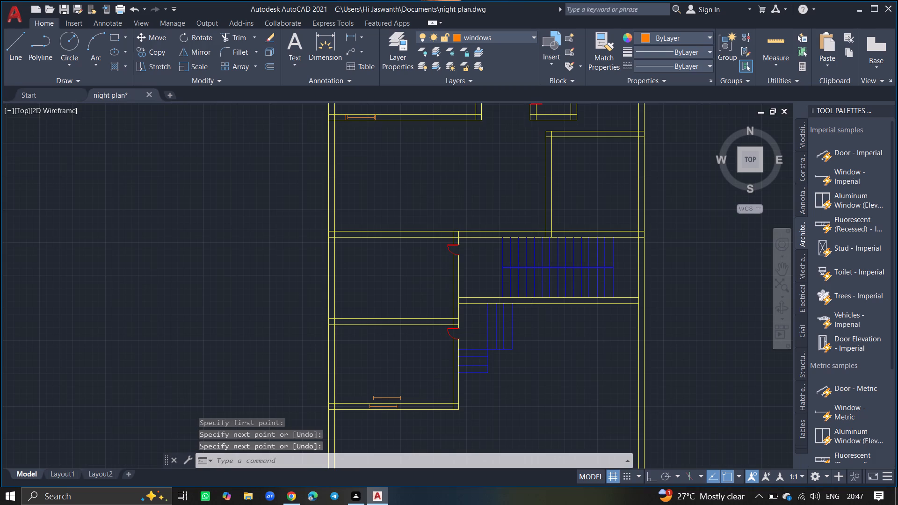
ctrl+scroll(393, 356, down, 4)
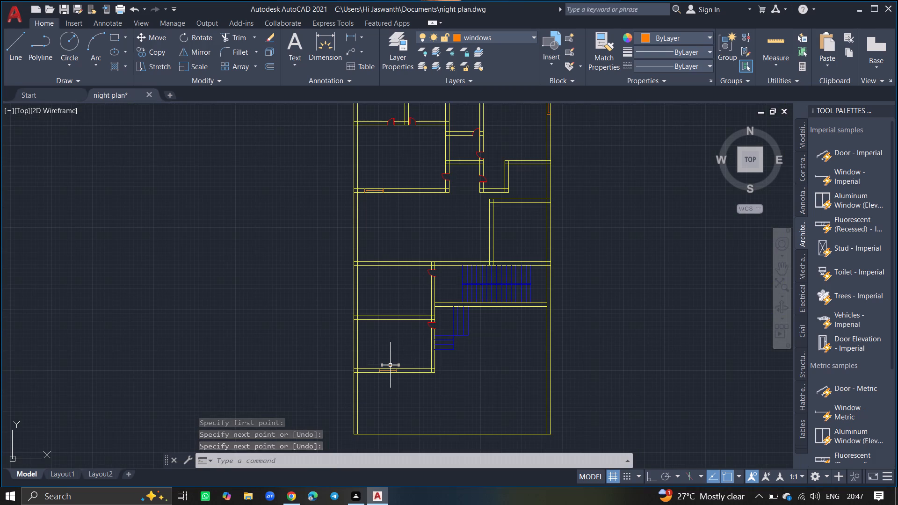
click(390, 365)
key(Delete)
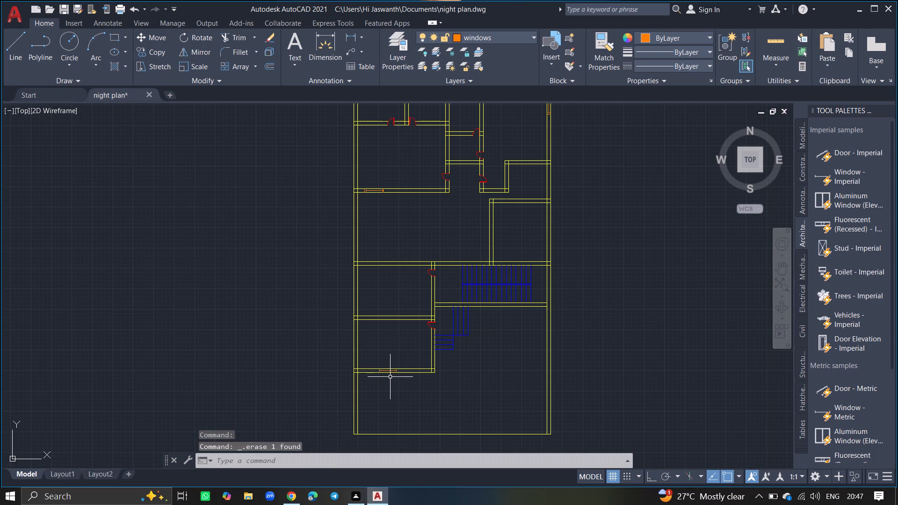
Draw a vertical jamb line across the lowest left room's bottom wall, just left of its window.
key(l)
key(Return)
ctrl+scroll(390, 377, up, 2)
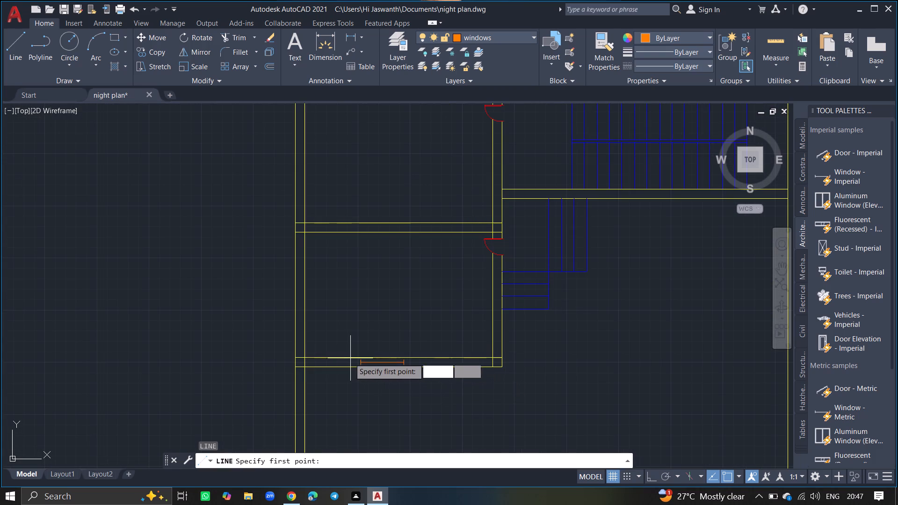
ctrl+scroll(349, 358, up, 3)
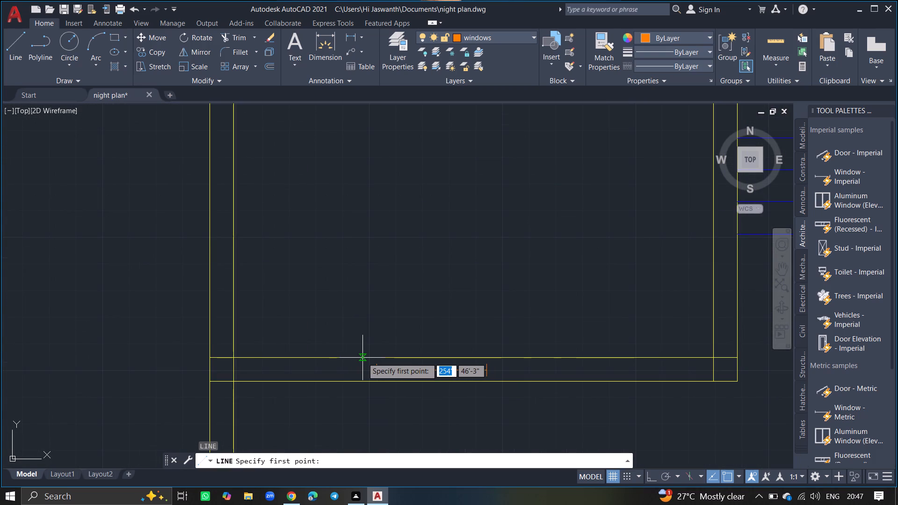
drag(362, 358, 362, 381)
click(362, 381)
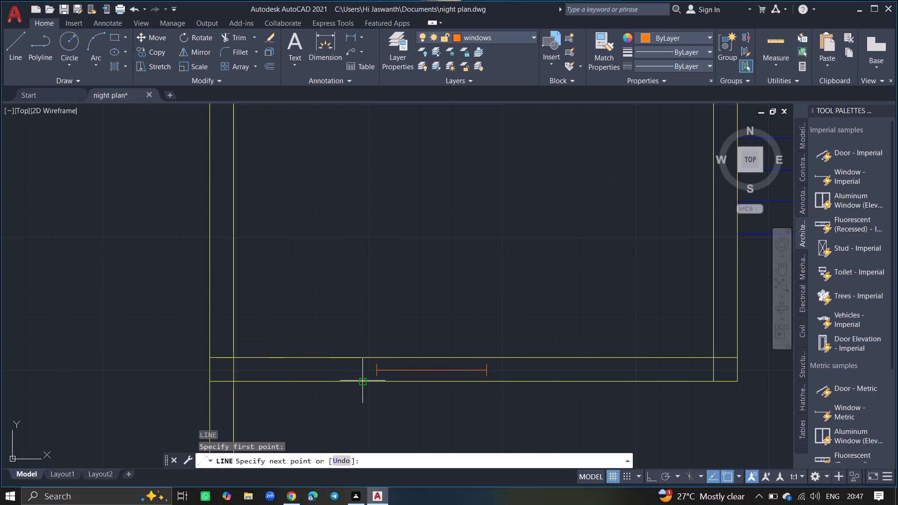
key(Return)
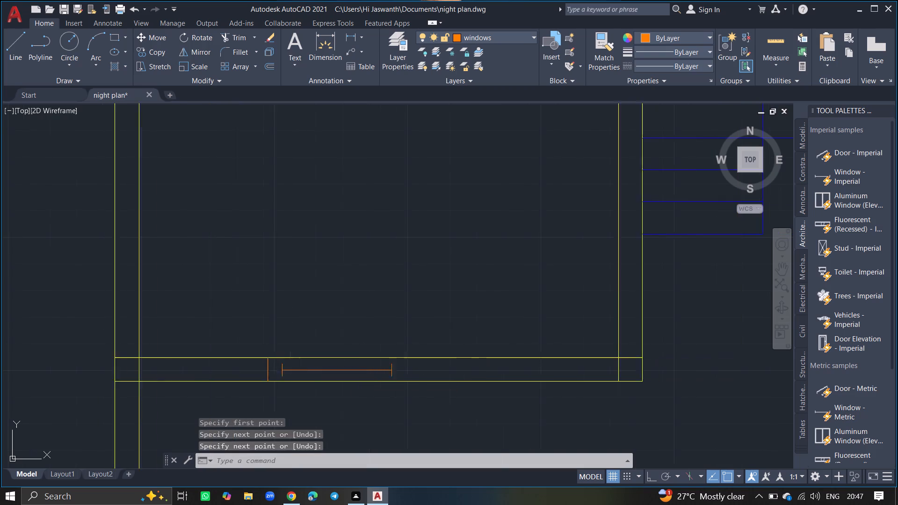
Draw a vertical jamb line across the lowest left room's bottom wall, just right of its window.
key(l)
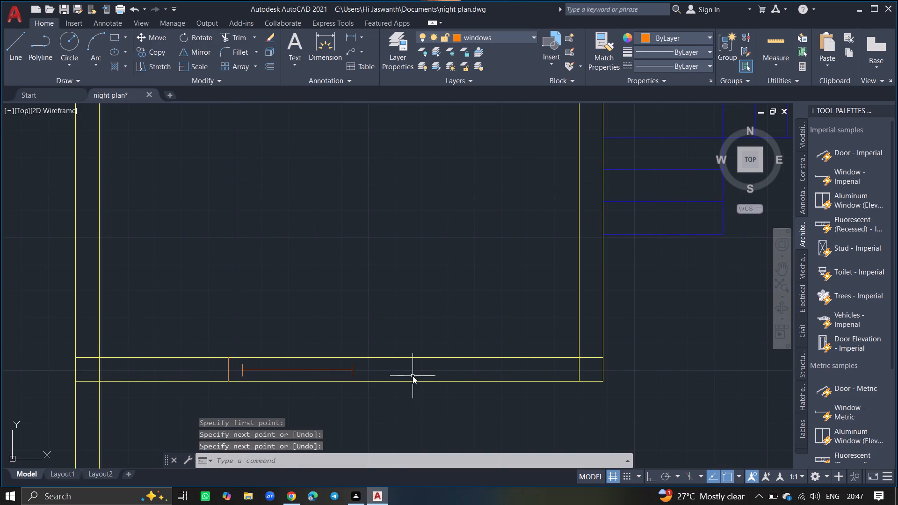
key(Return)
ctrl+scroll(413, 376, up, 2)
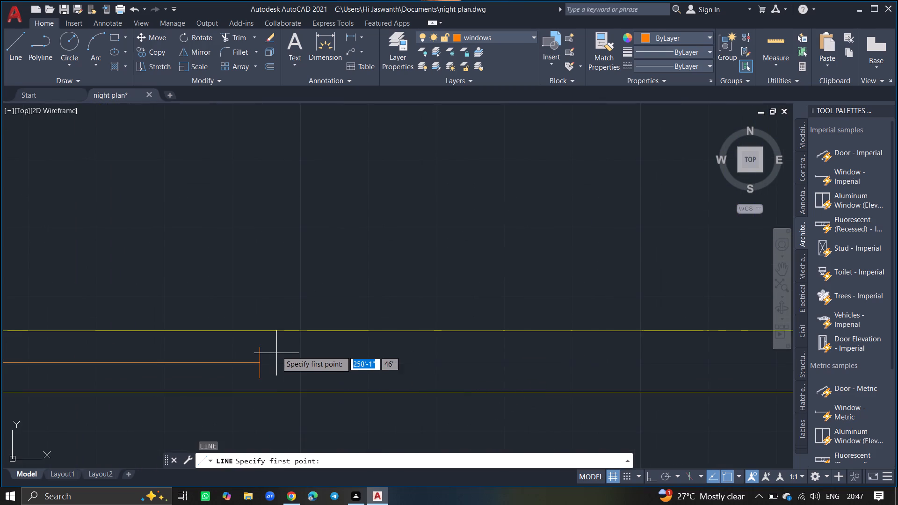
click(274, 333)
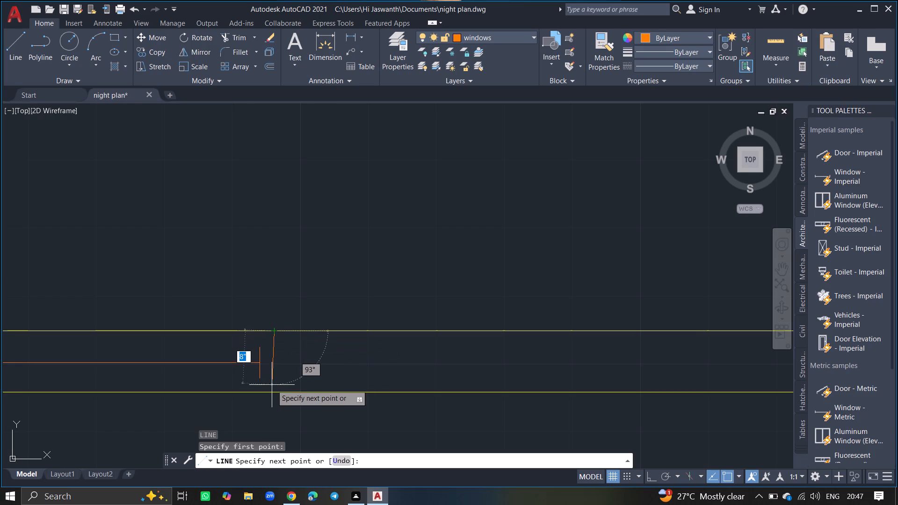
click(272, 394)
key(Return)
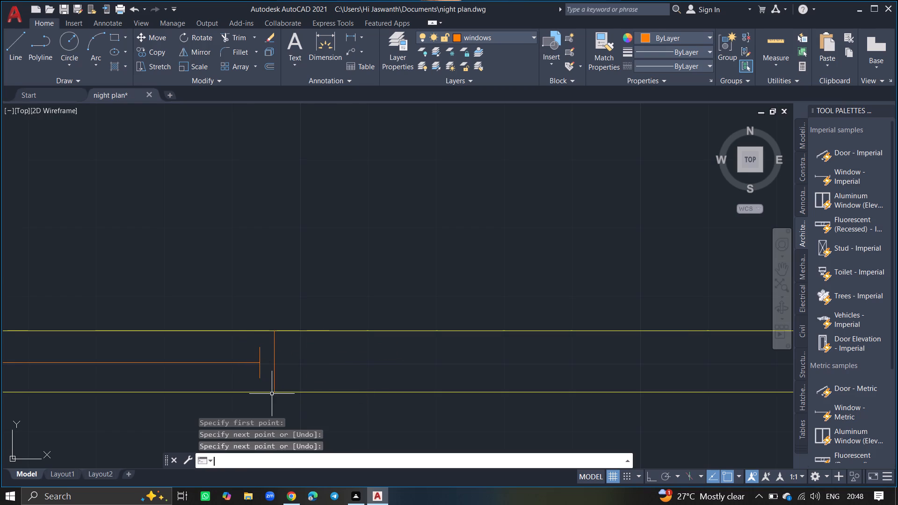
Draw a horizontal line about 9" long across the upper part of the left wall of the room above the staircase.
ctrl+scroll(272, 394, down, 8)
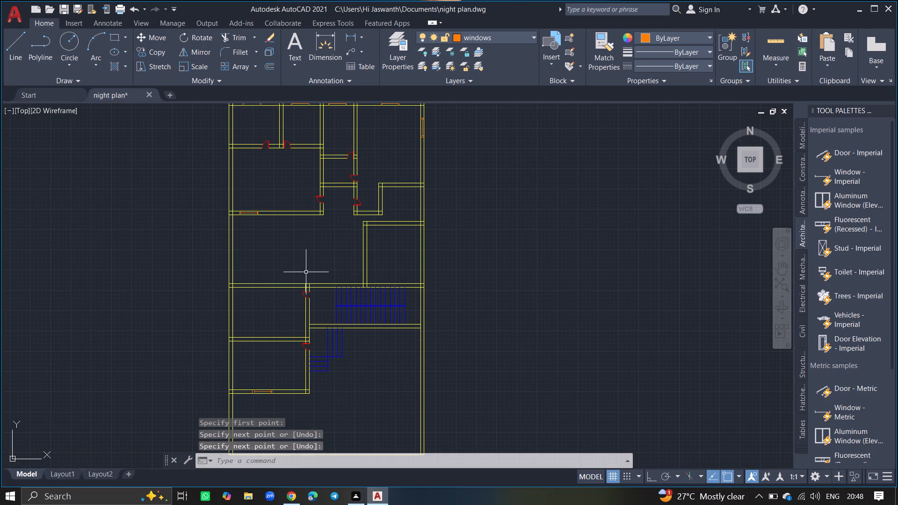
ctrl+scroll(362, 249, up, 2)
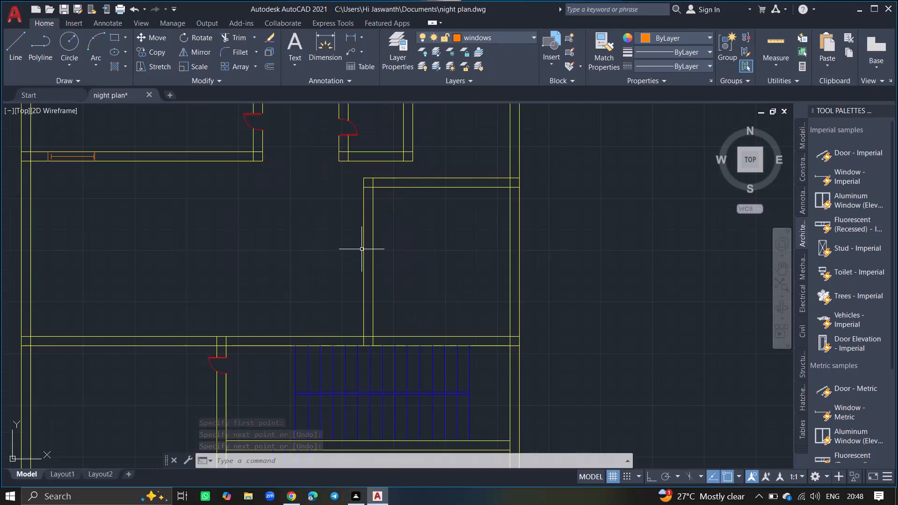
key(l)
key(Return)
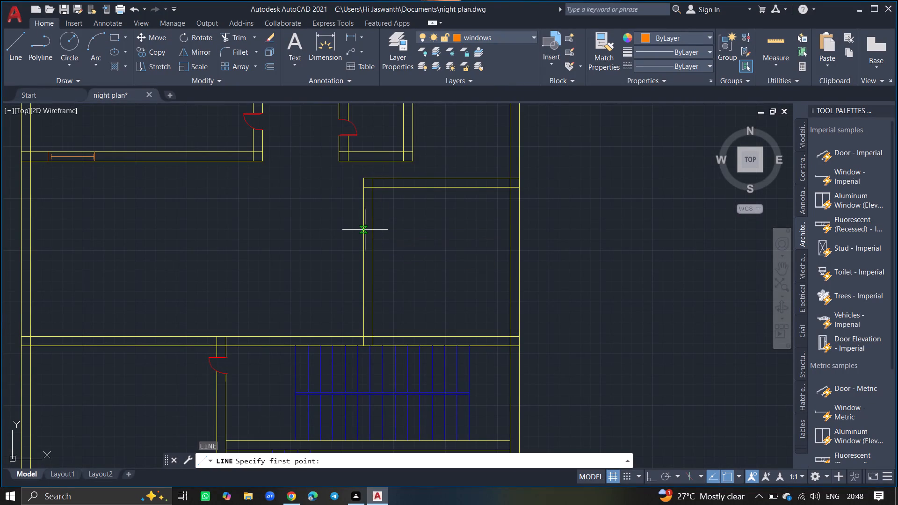
drag(365, 222, 376, 220)
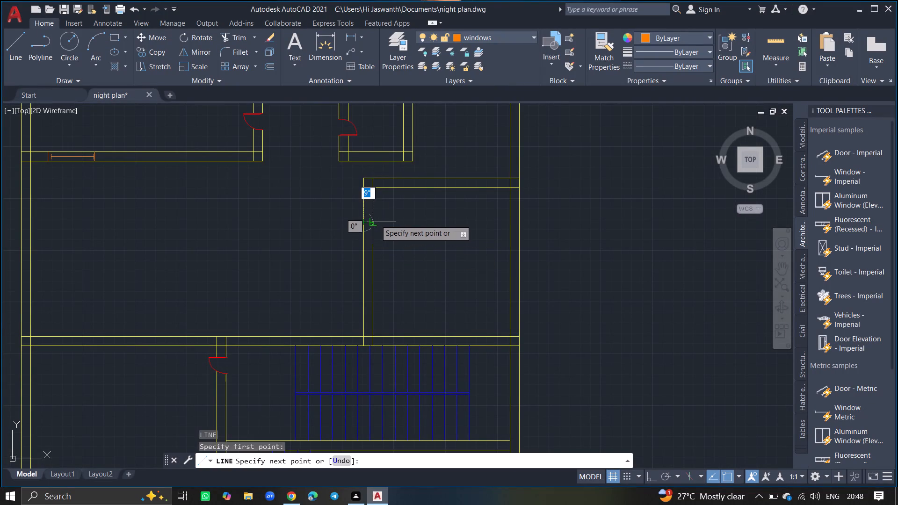
drag(376, 220, 377, 220)
click(377, 220)
ctrl+scroll(377, 220, up, 4)
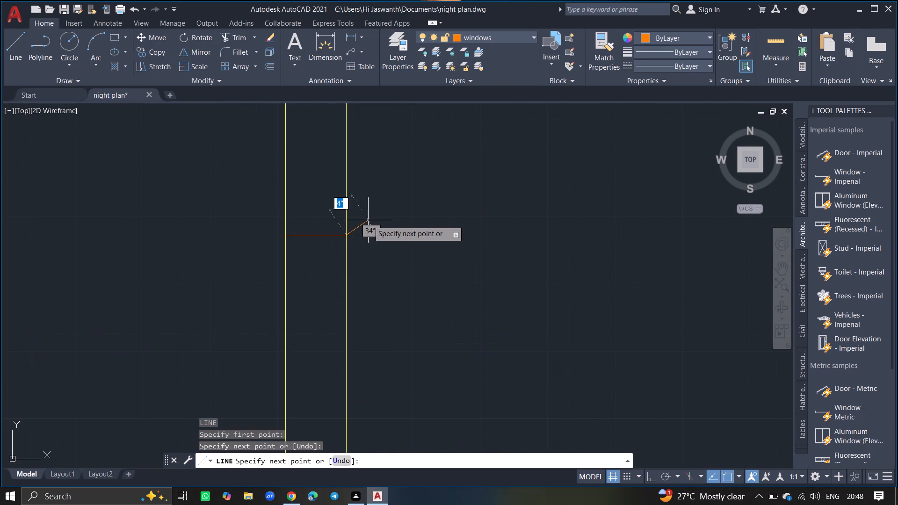
key(Return)
Draw a horizontal jamb line across the lower part of the left wall of the room above the staircase.
ctrl+scroll(368, 220, down, 4)
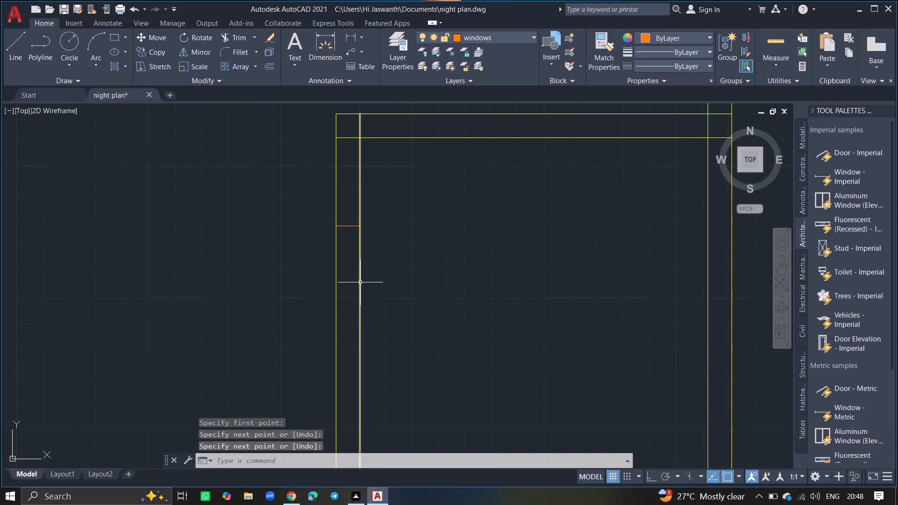
ctrl+scroll(360, 282, down, 4)
ctrl+scroll(355, 308, up, 3)
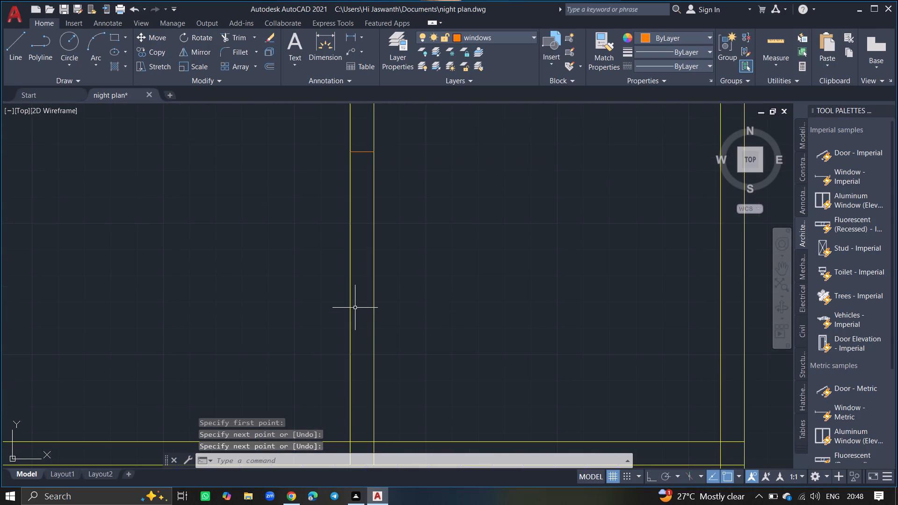
key(l)
key(Return)
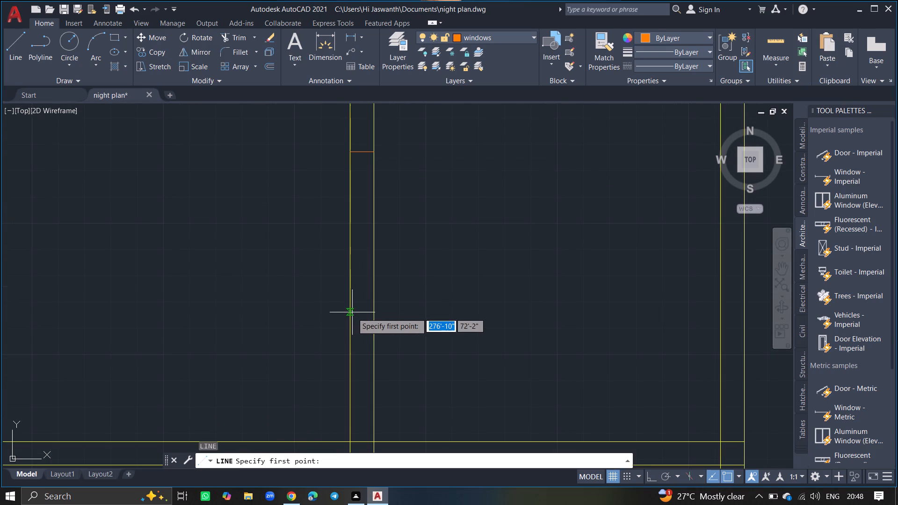
drag(349, 309, 365, 309)
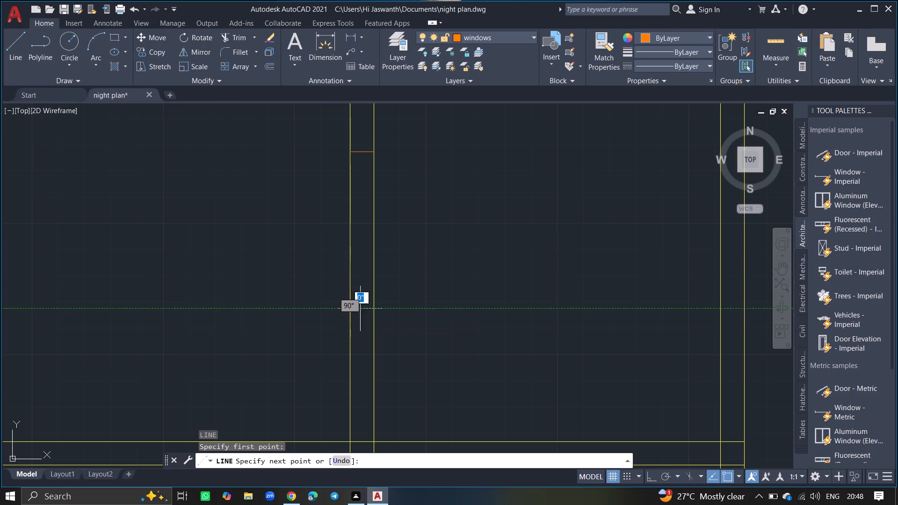
drag(365, 309, 377, 308)
click(377, 308)
key(Return)
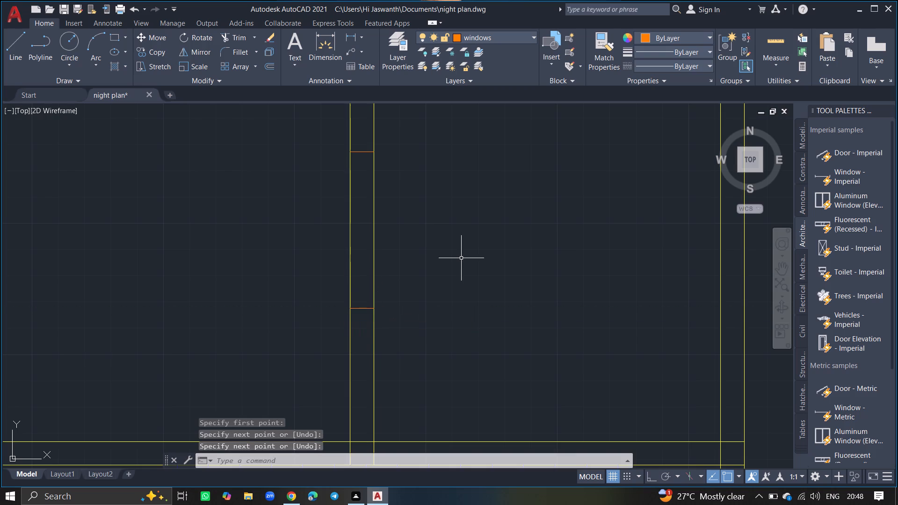
Trim both wall lines between the two jamb lines to open the left wall of the room above the staircase.
text(trim)
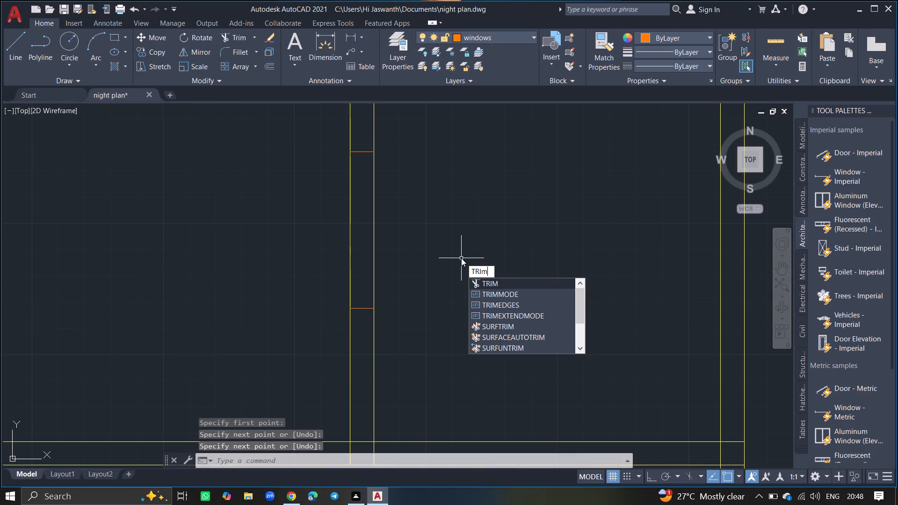
key(Return)
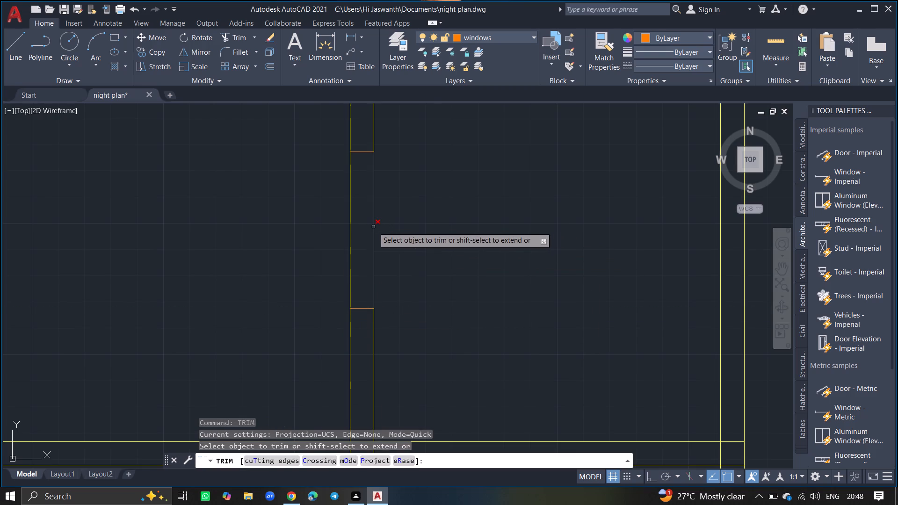
click(373, 227)
click(350, 223)
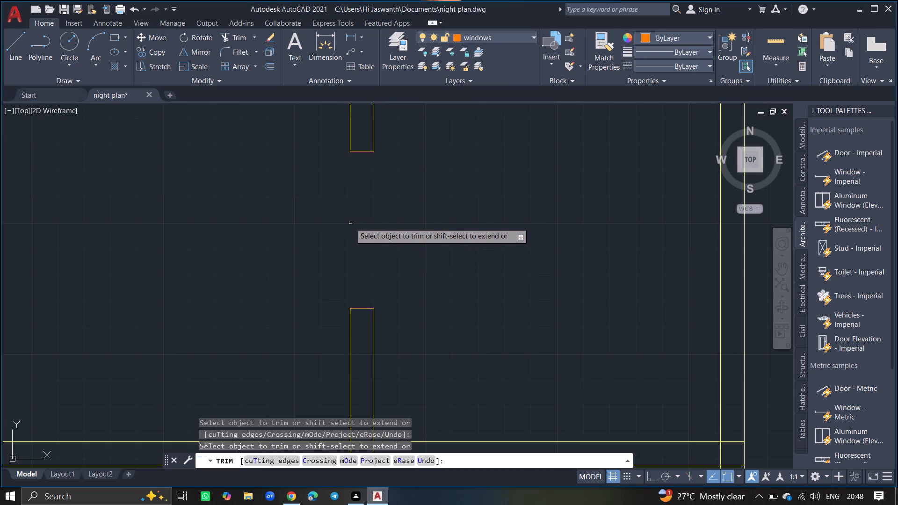
key(Return)
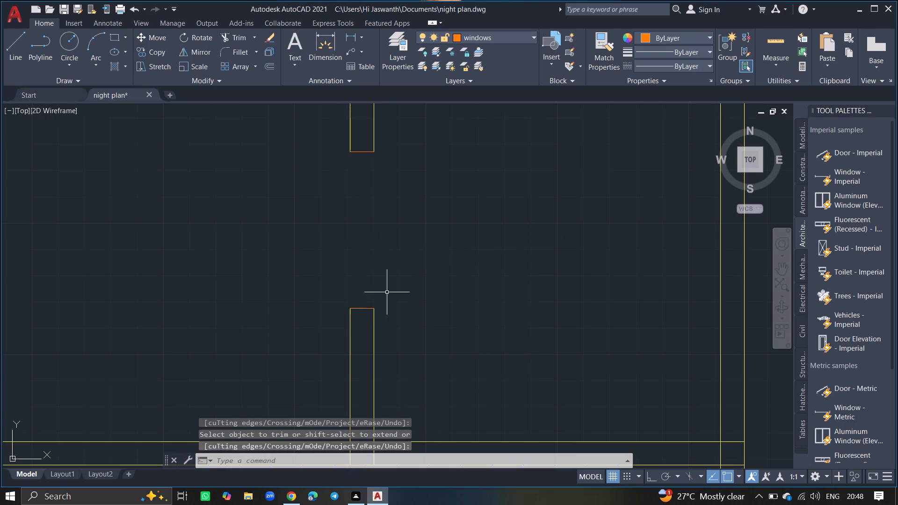
Assign the two jamb lines of the new wall opening to the walls layer.
click(367, 309)
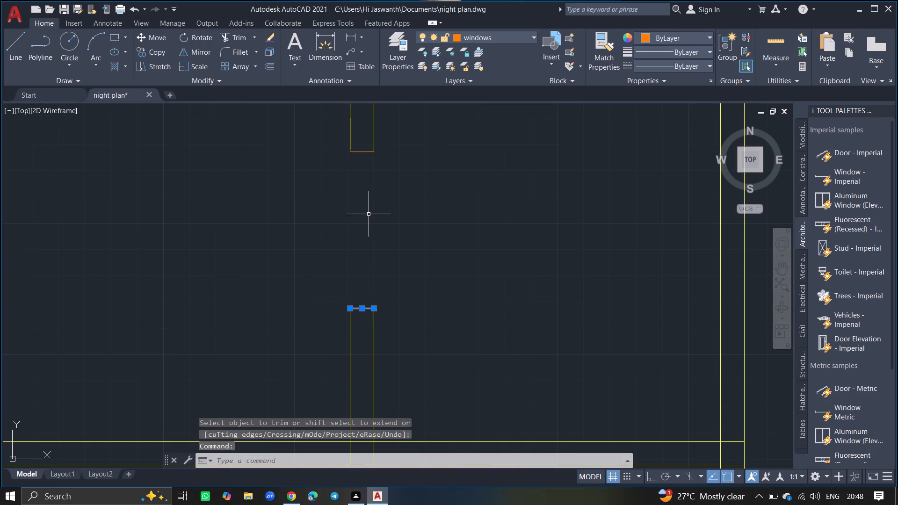
click(359, 152)
click(492, 32)
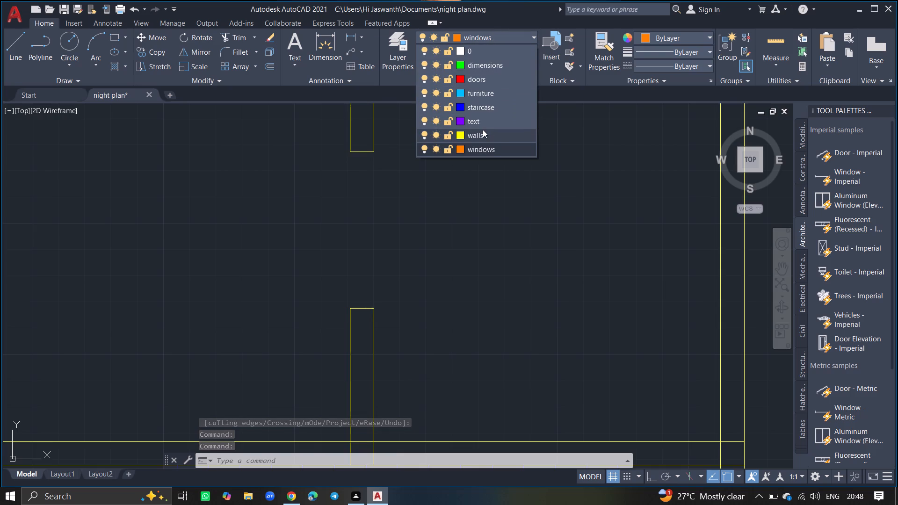
click(483, 130)
key(Escape)
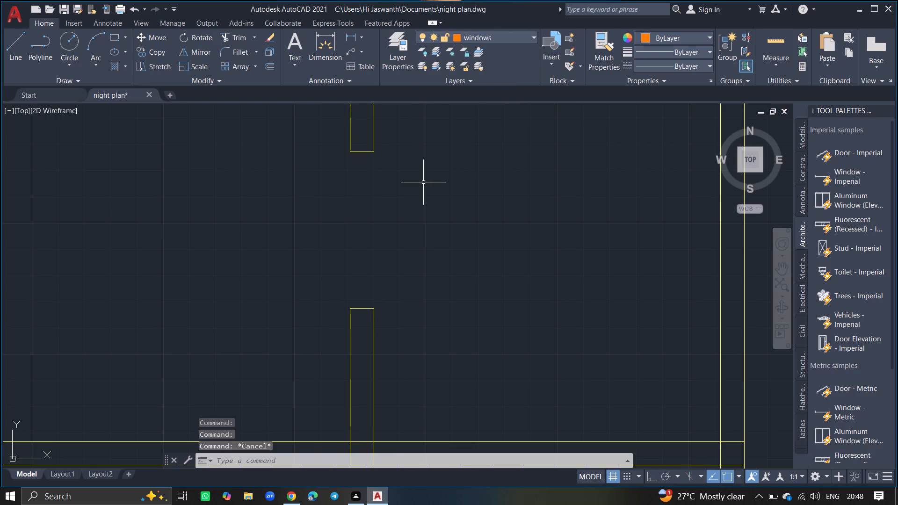
Copy the door beside the top of the staircase into the open space just above the horizontal wall.
ctrl+scroll(423, 182, down, 4)
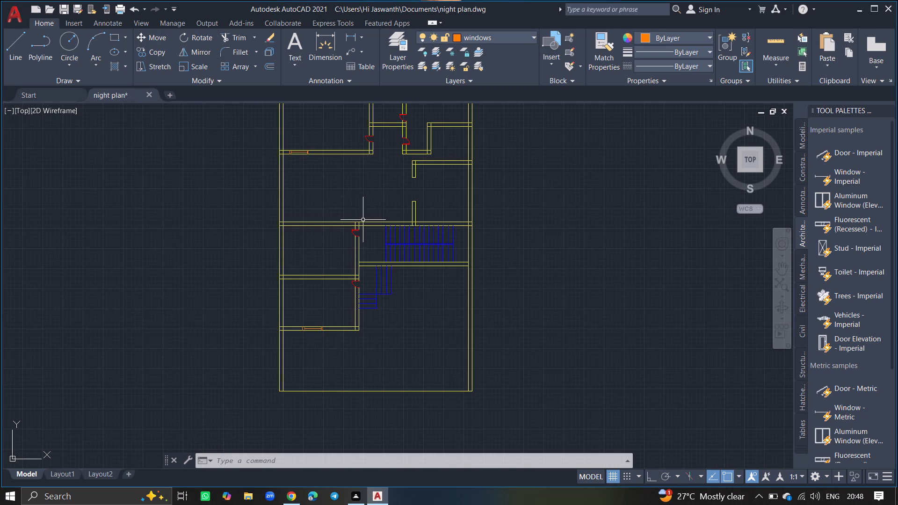
click(355, 237)
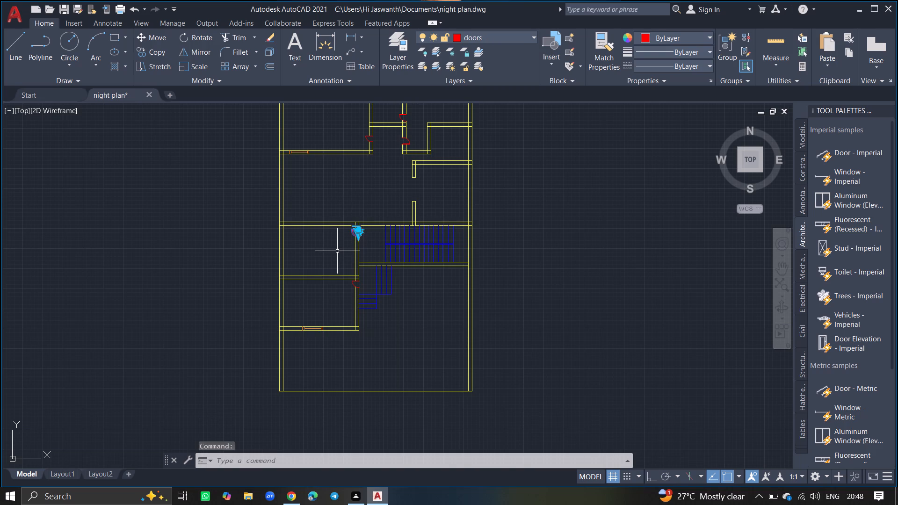
text(copy)
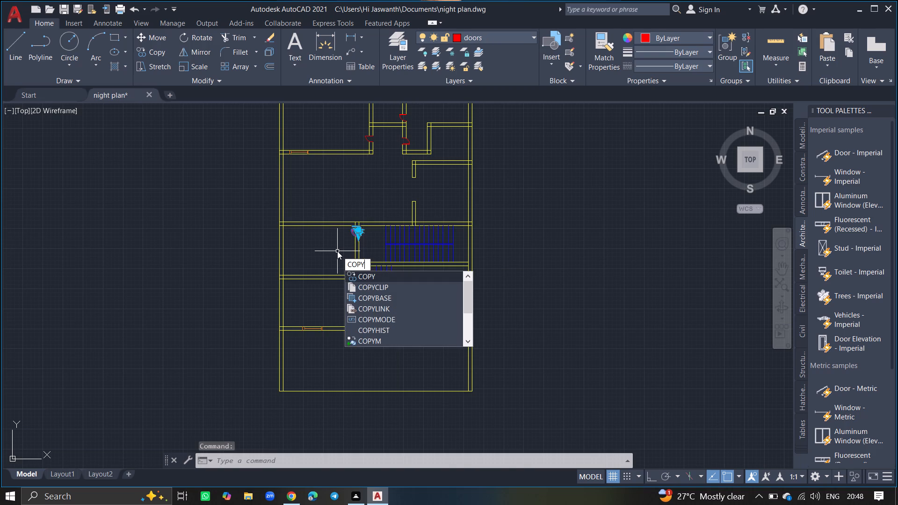
key(Return)
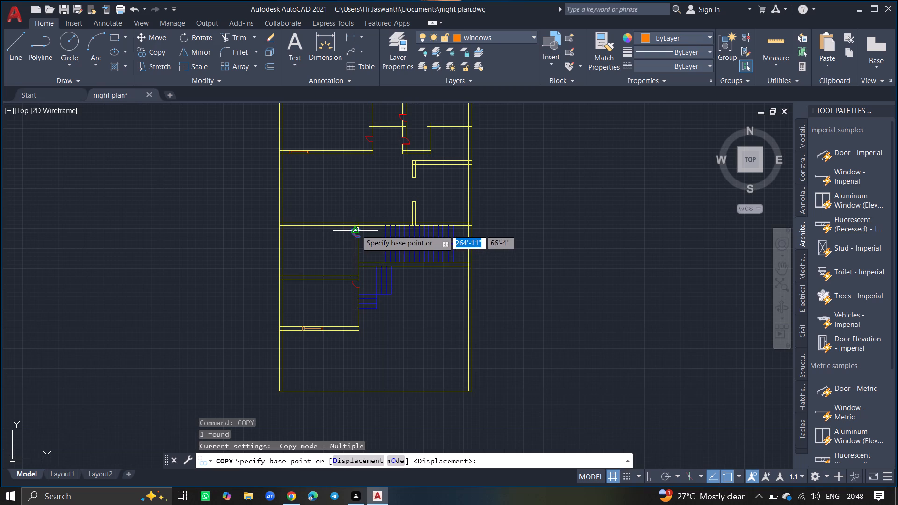
click(356, 230)
ctrl+scroll(366, 196, up, 4)
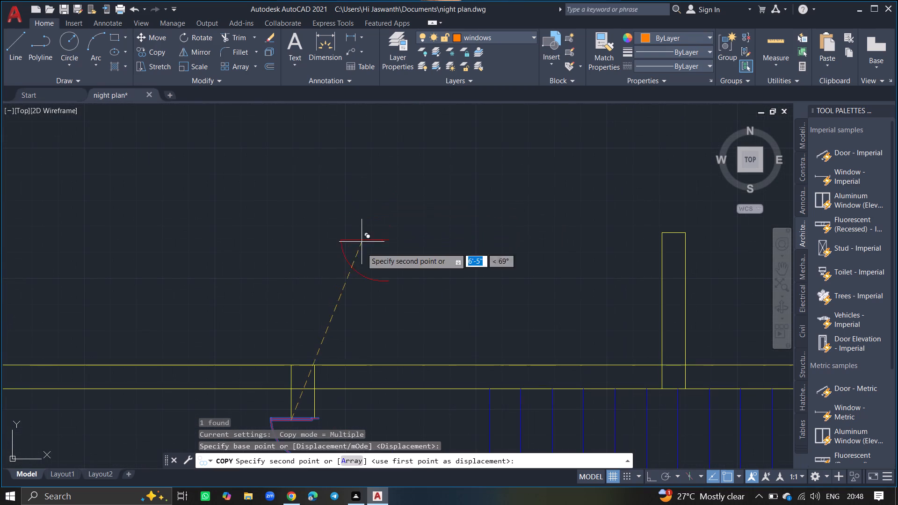
click(360, 262)
key(Return)
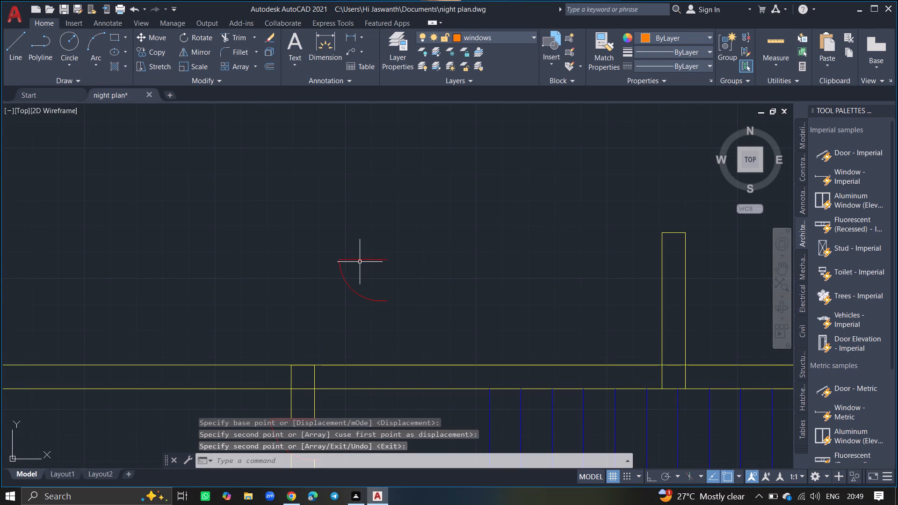
Rotate the copied door 270° about its upper-left corner so that its leaf stands vertical.
click(360, 262)
text(ro)
key(Return)
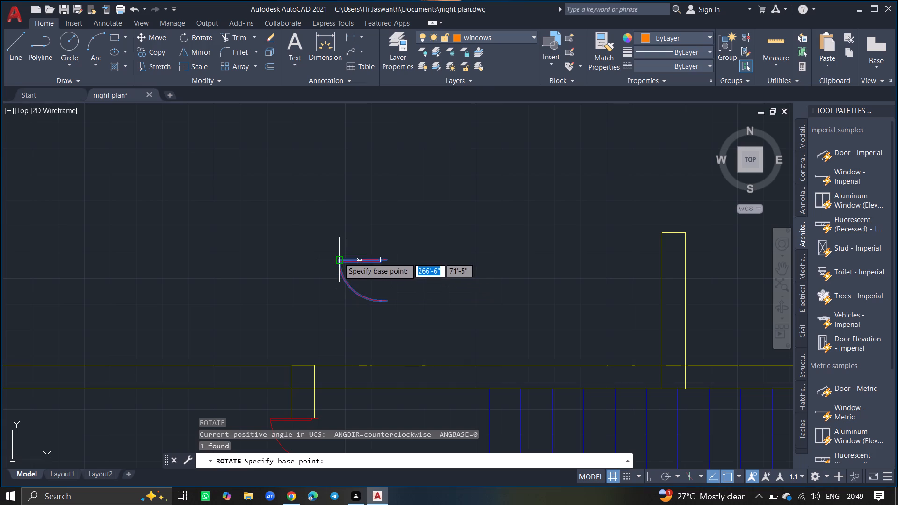
click(339, 257)
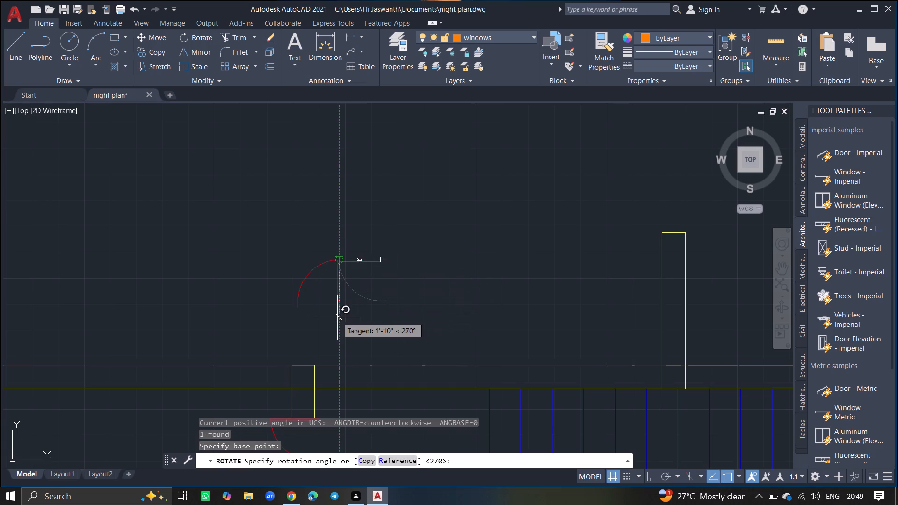
click(337, 317)
Mirror the rotated door about a vertical line through its arc's free end, keeping the original, to form a double door.
click(339, 302)
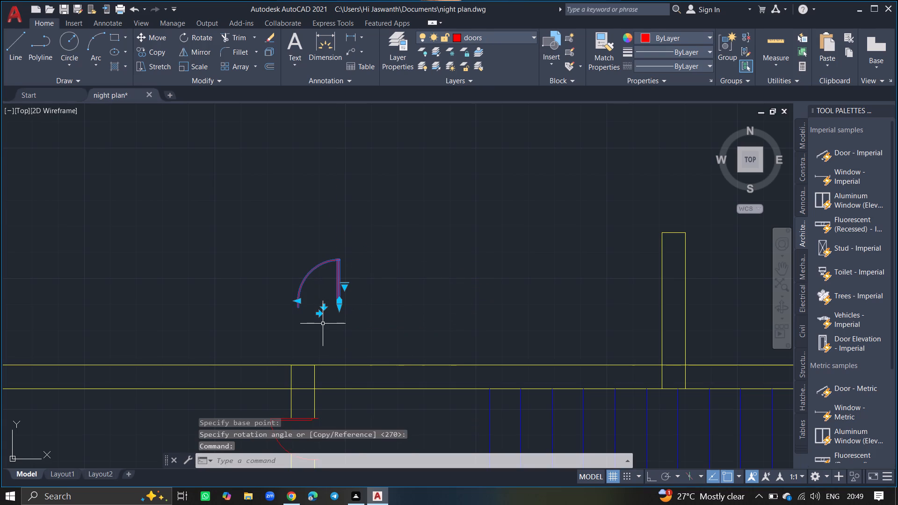
text(mirr)
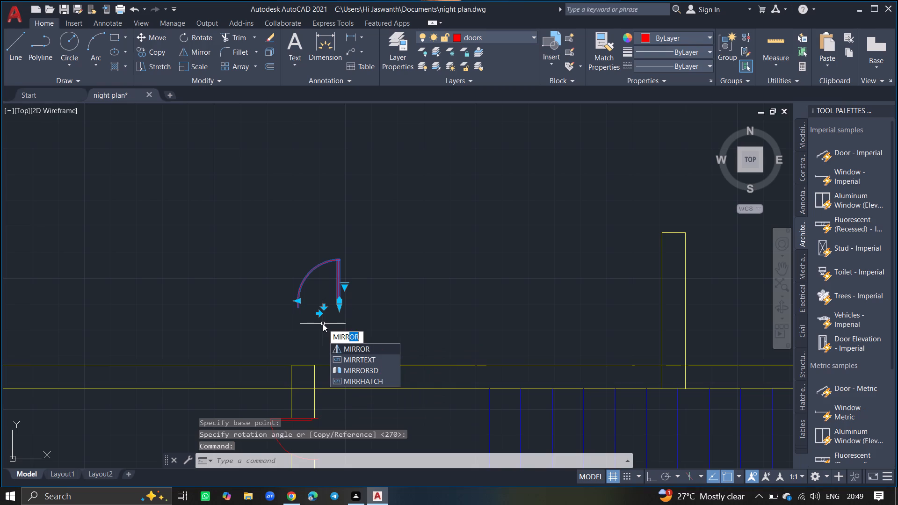
click(348, 346)
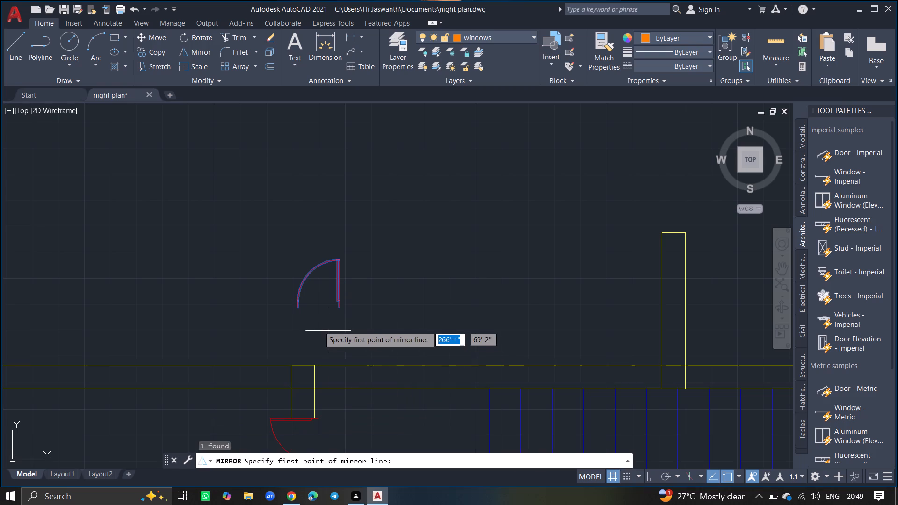
click(296, 312)
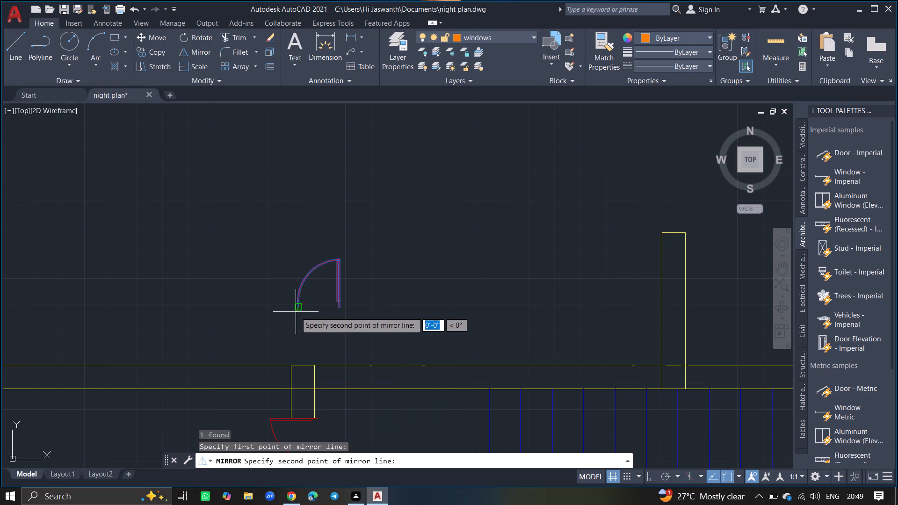
click(297, 247)
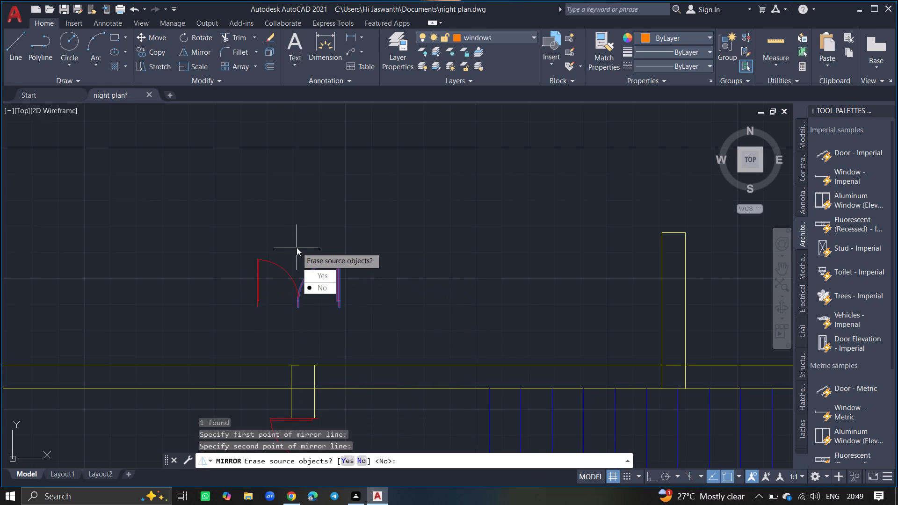
drag(318, 285, 297, 247)
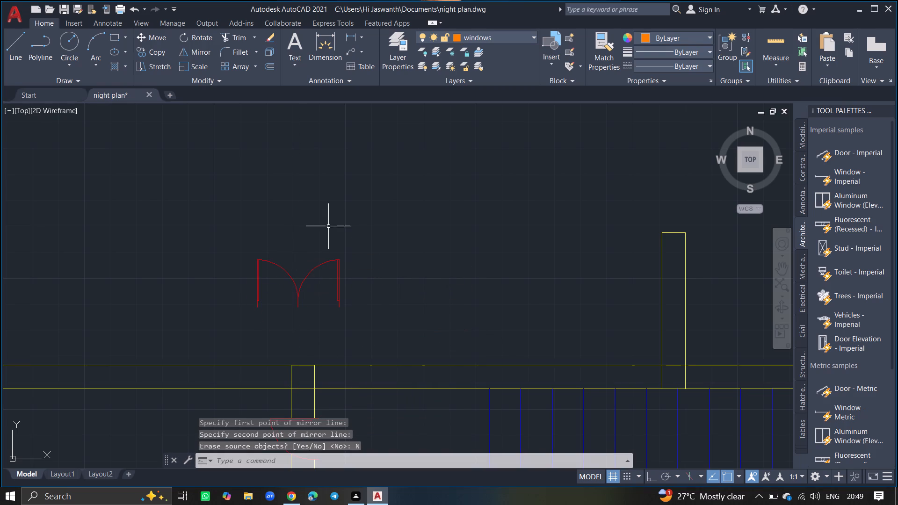
Move the double door from its centre point onto the horizontal wall above the staircase, just right of the vertical room wall.
click(360, 213)
click(253, 320)
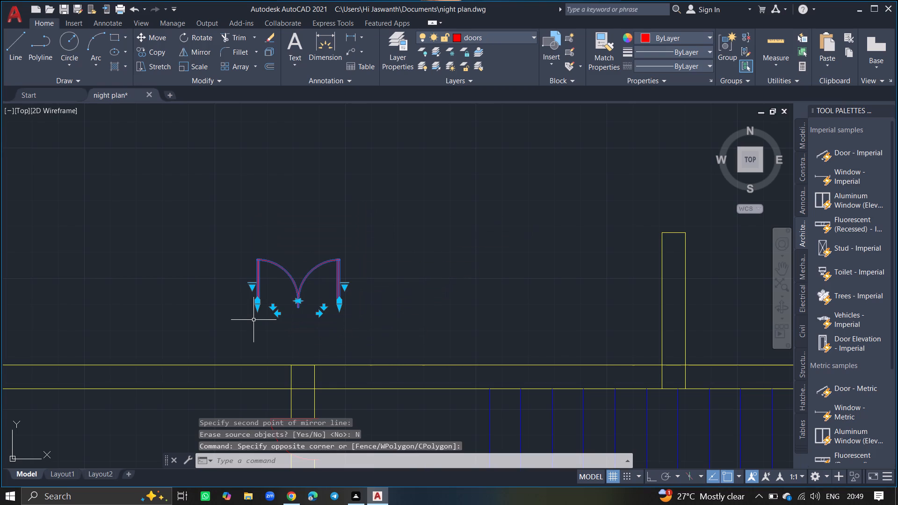
text(move)
key(Return)
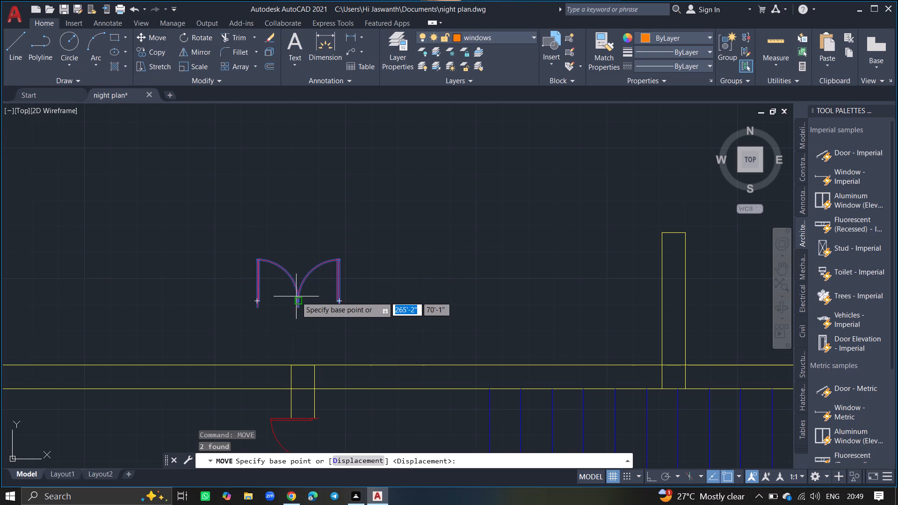
drag(298, 296, 352, 352)
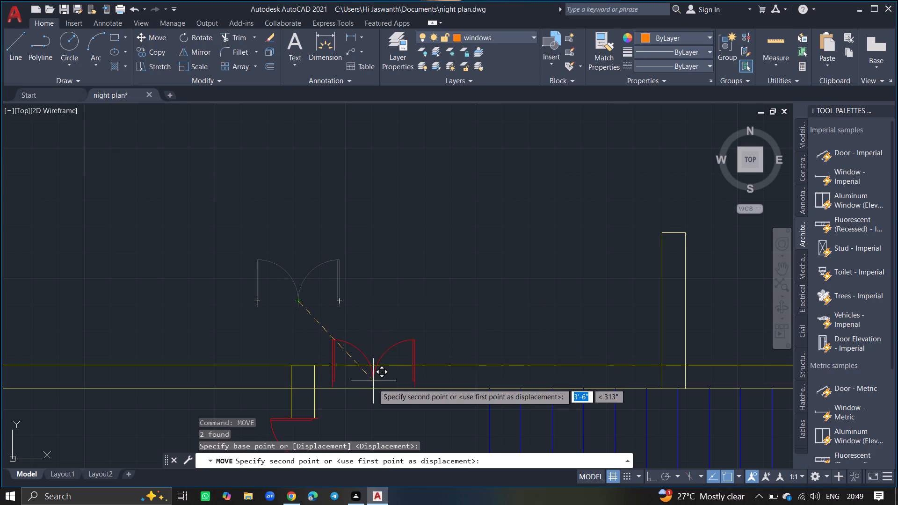
click(376, 386)
Trim both wall lines out of the double door's opening in the horizontal wall above the staircase, including the short piece between the arcs.
ctrl+scroll(377, 353, down, 6)
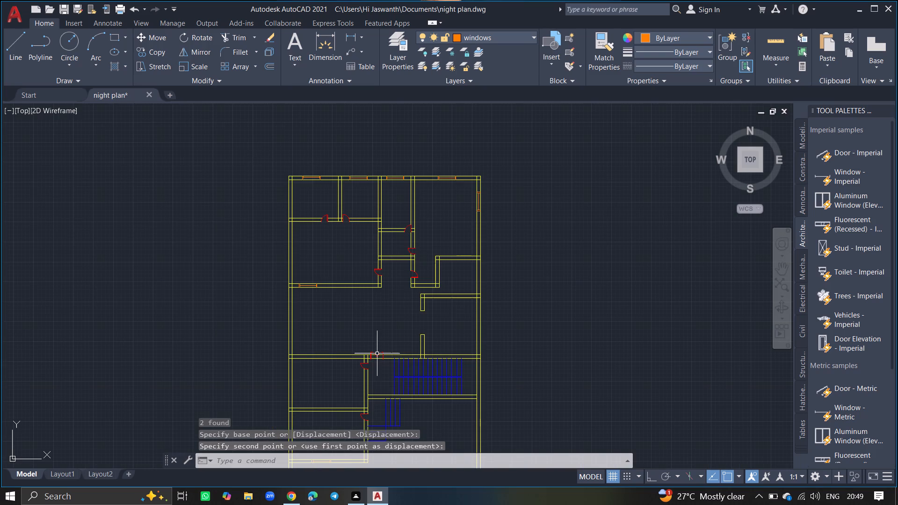
ctrl+scroll(379, 364, up, 6)
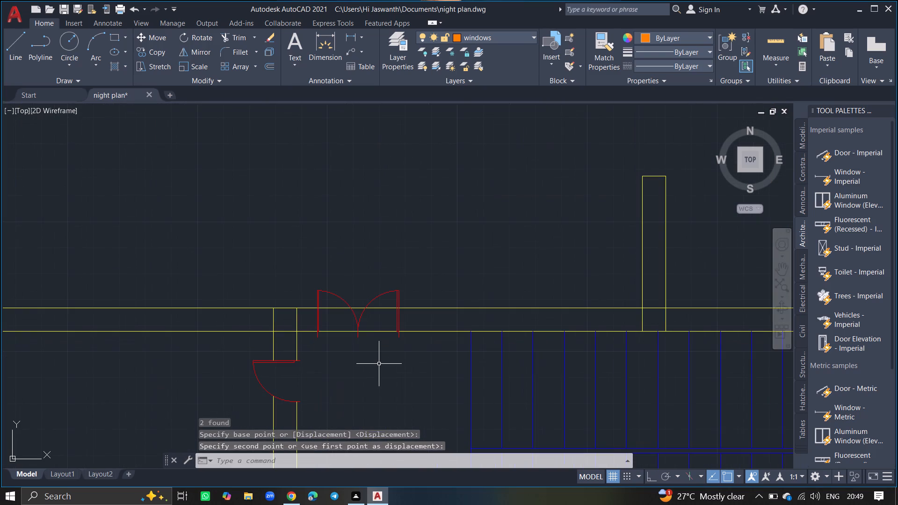
text(trim)
key(Return)
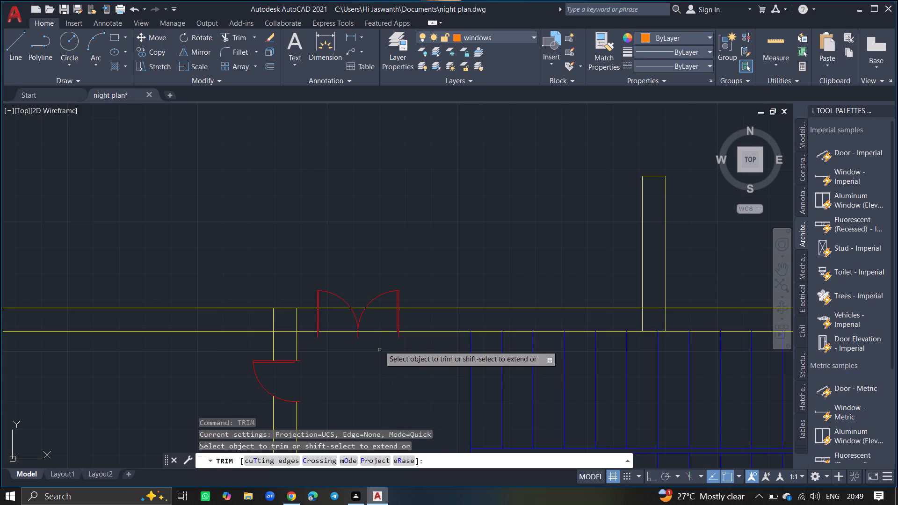
click(376, 301)
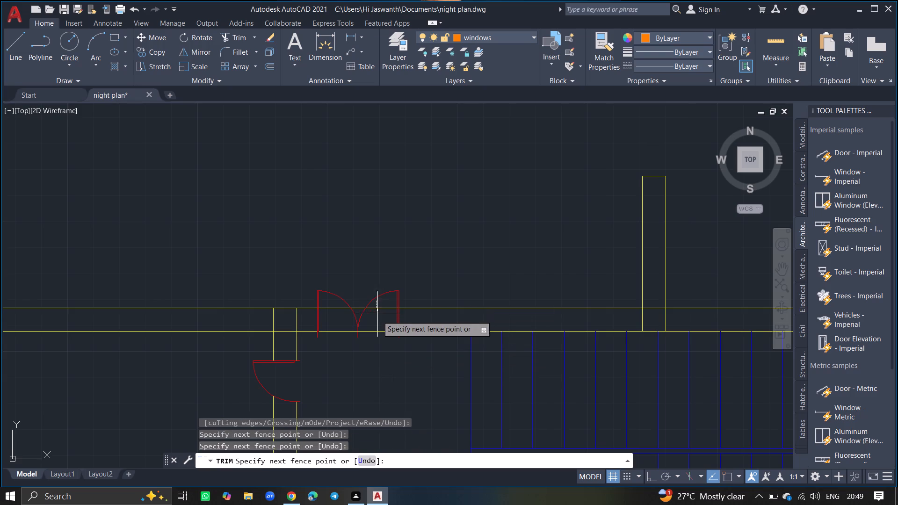
click(373, 335)
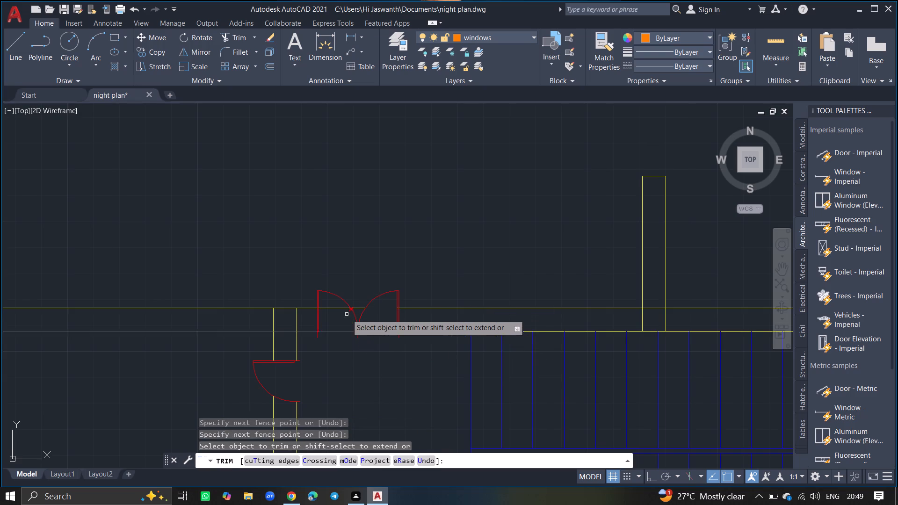
click(339, 304)
click(338, 338)
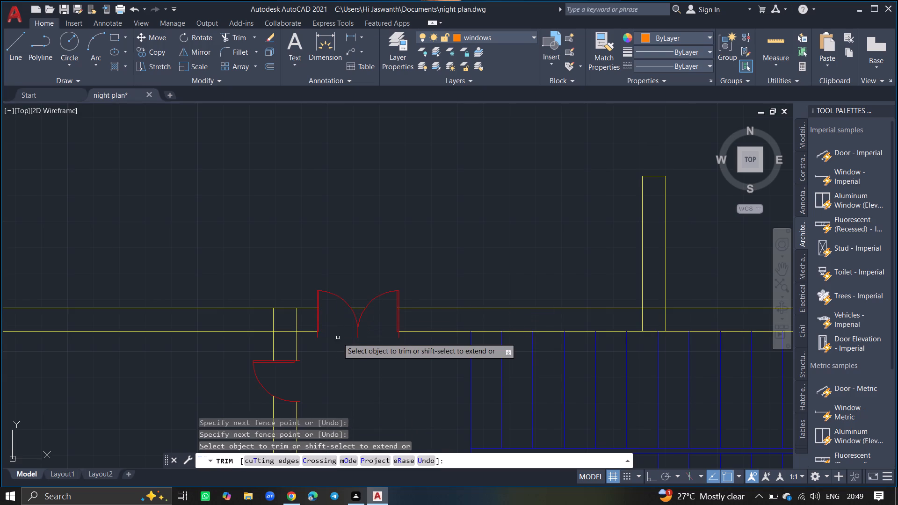
click(355, 308)
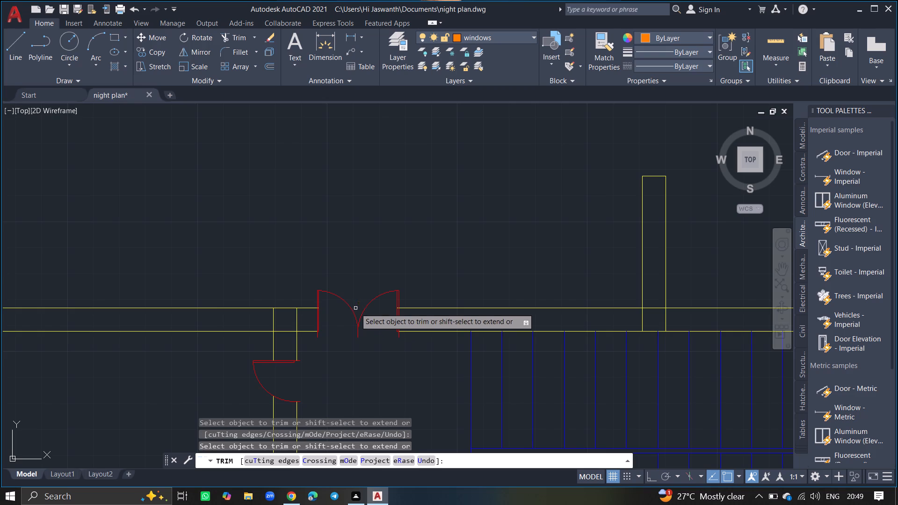
key(Return)
Copy the double door about 8'-4" straight down onto the next horizontal wall, beside the lower stair flight.
ctrl+scroll(353, 266, down, 3)
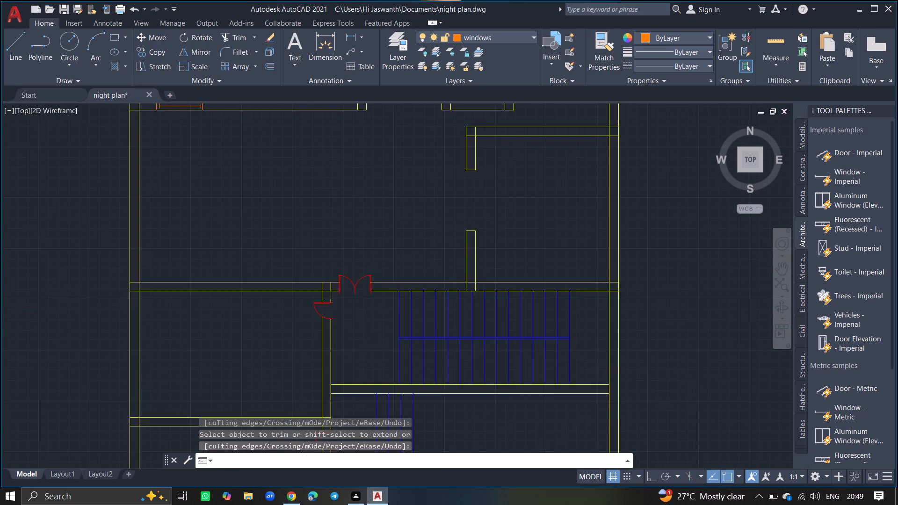
click(358, 263)
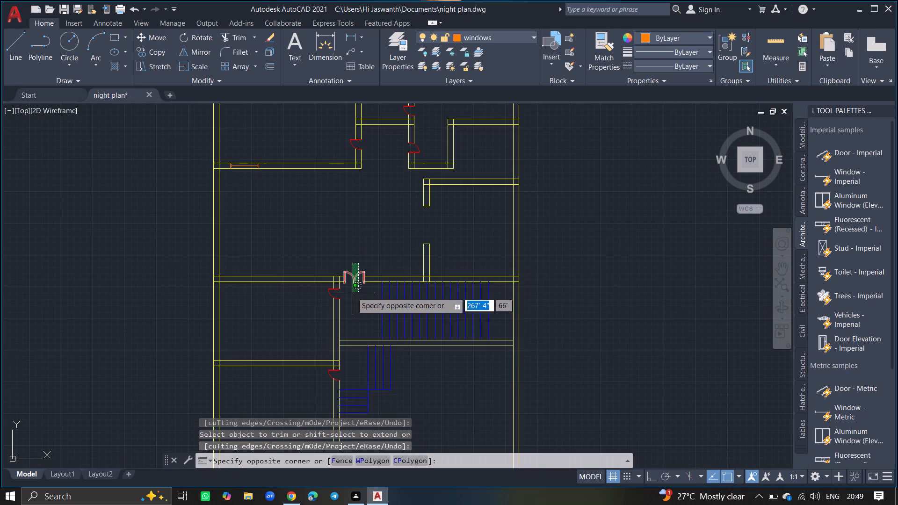
click(349, 292)
text(copy)
key(Return)
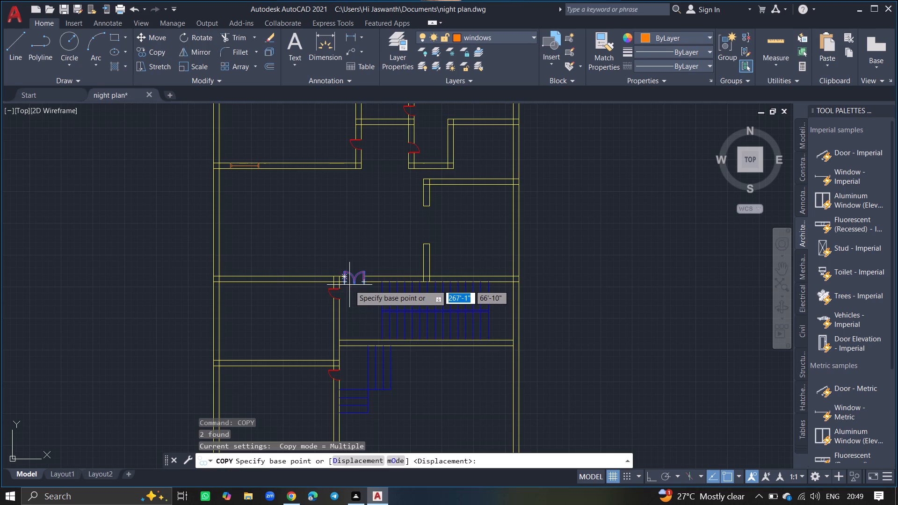
drag(357, 277, 360, 355)
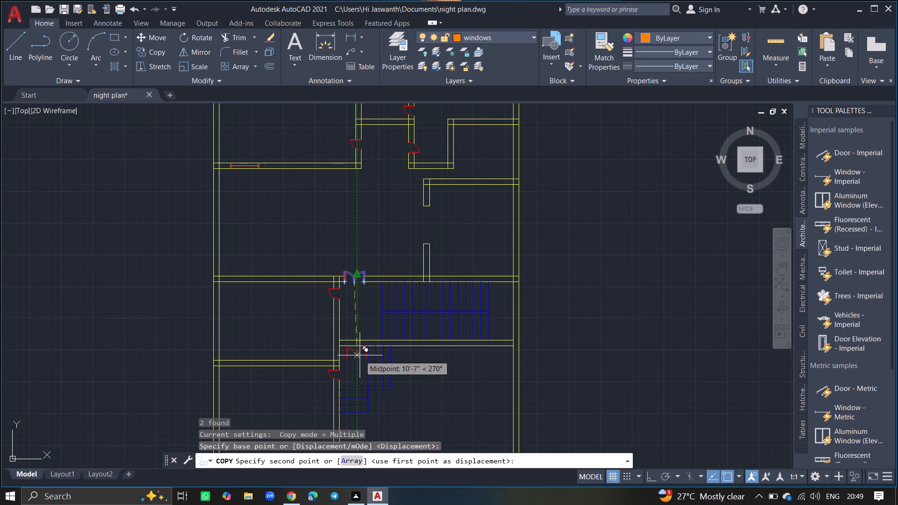
ctrl+scroll(360, 355, up, 3)
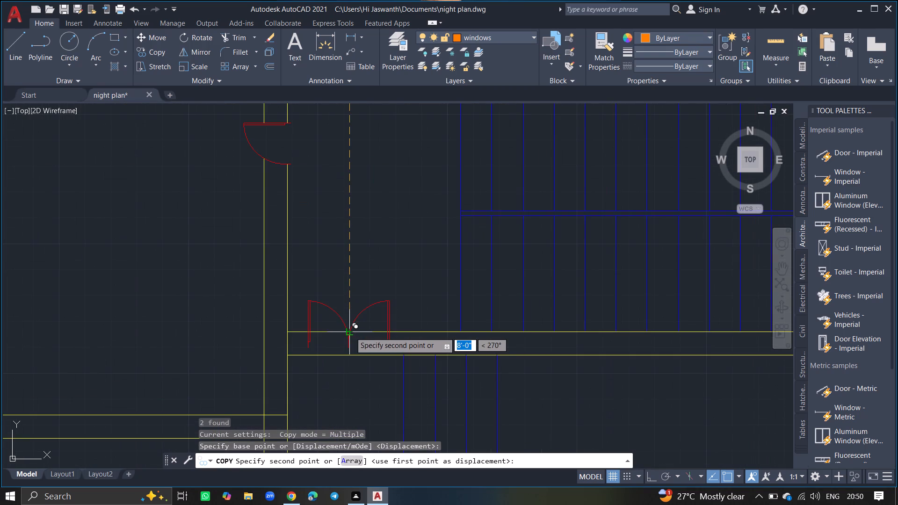
click(348, 343)
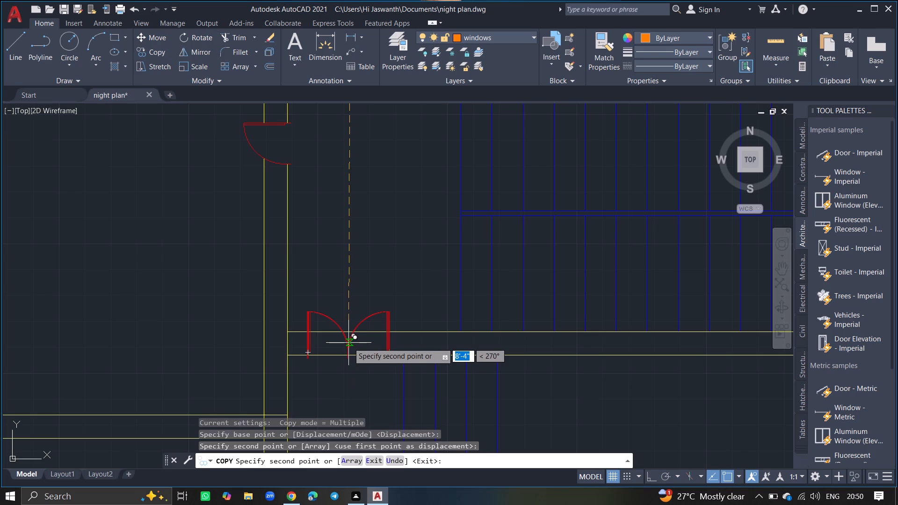
key(Return)
Trim the wall lines inside the copied double door, including the remnants within its left leaf and between the arcs.
text(trim)
key(Return)
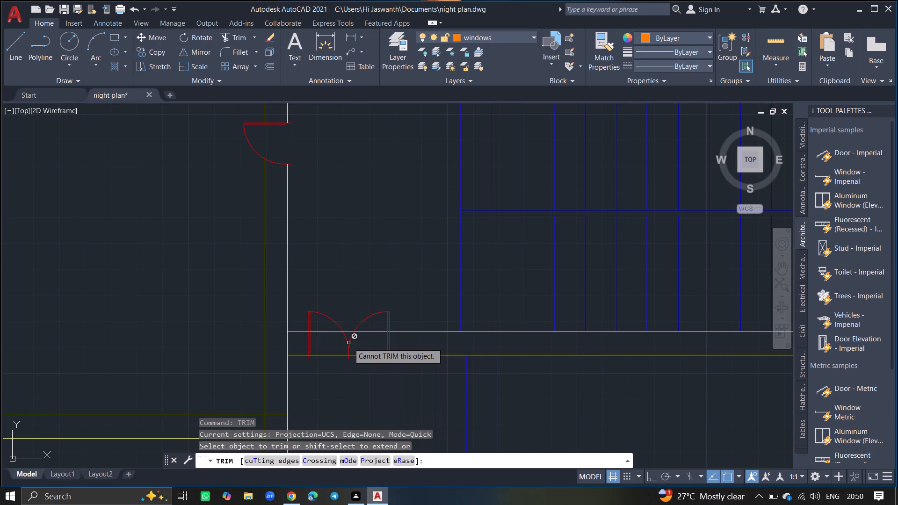
ctrl+scroll(348, 343, up, 2)
click(378, 308)
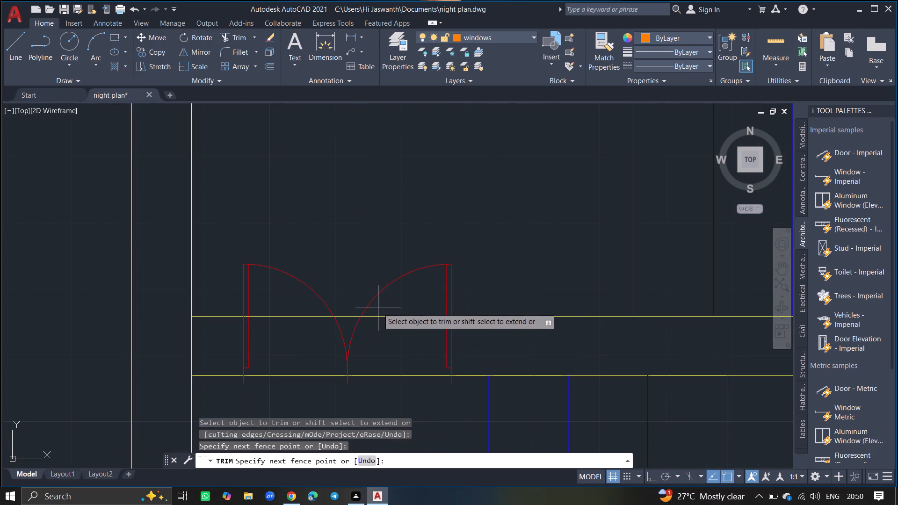
drag(379, 397, 282, 318)
click(282, 317)
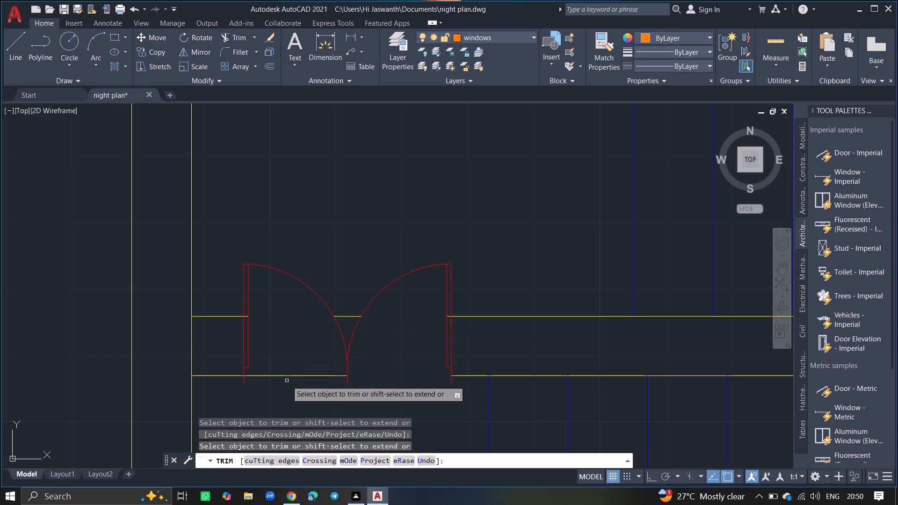
click(287, 375)
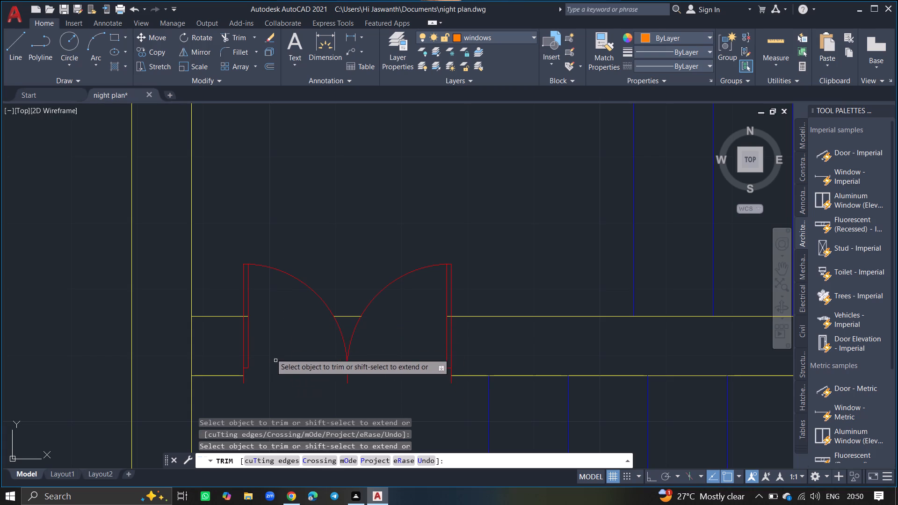
ctrl+scroll(250, 328, up, 4)
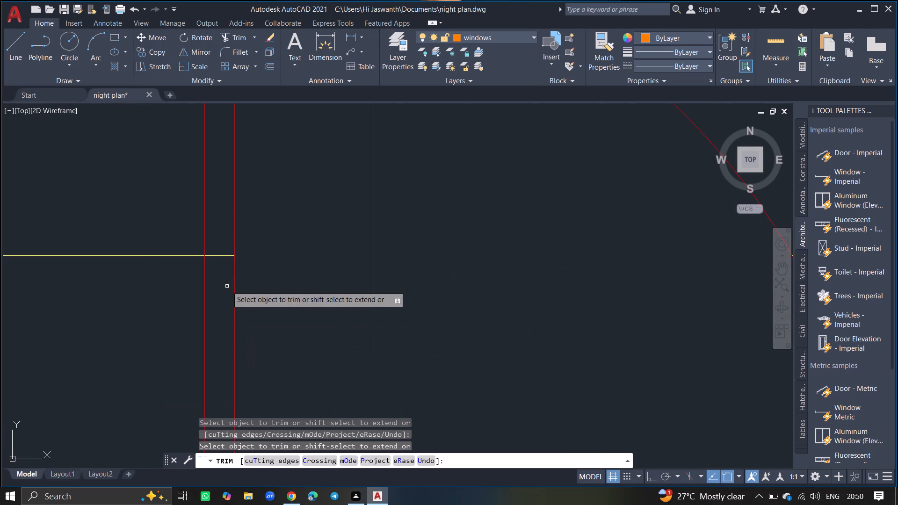
click(219, 256)
ctrl+scroll(219, 256, down, 3)
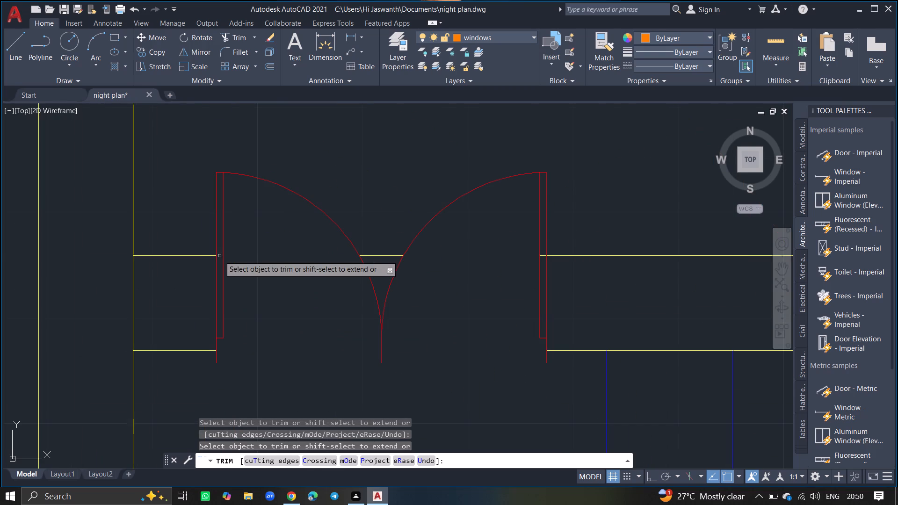
click(370, 259)
click(363, 220)
ctrl+scroll(363, 220, down, 2)
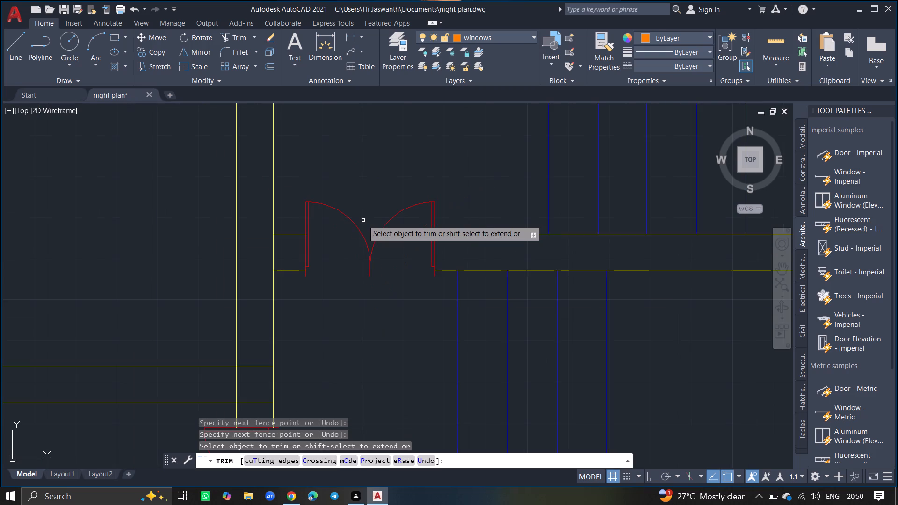
key(Return)
Save the night plan drawing.
ctrl+scroll(340, 275, down, 2)
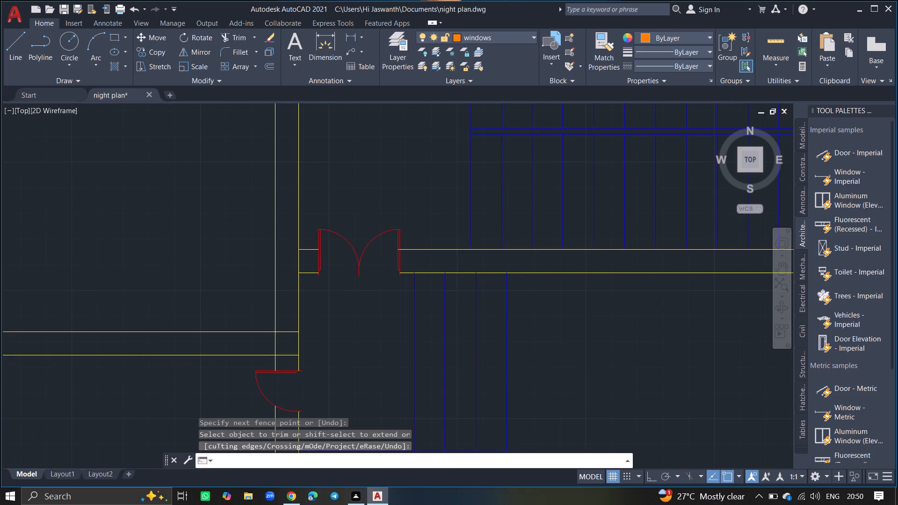
ctrl+scroll(341, 228, down, 2)
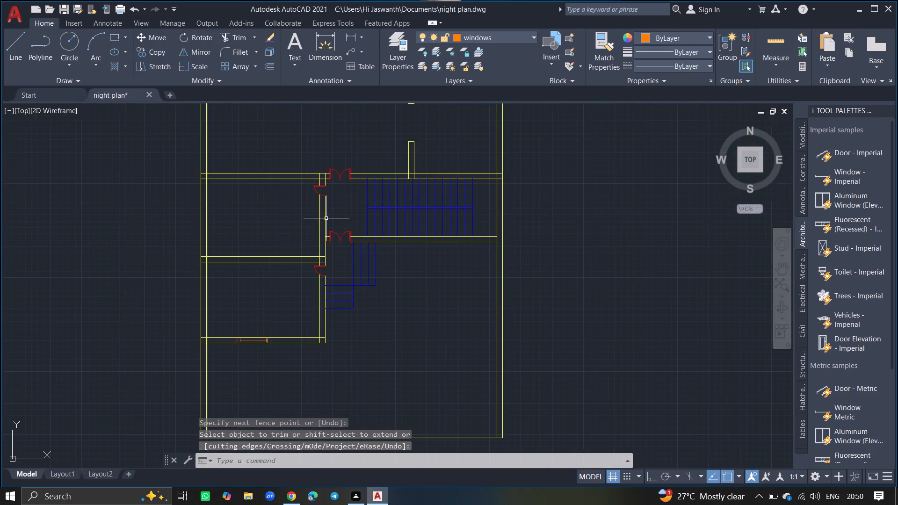
ctrl+scroll(296, 294, down, 2)
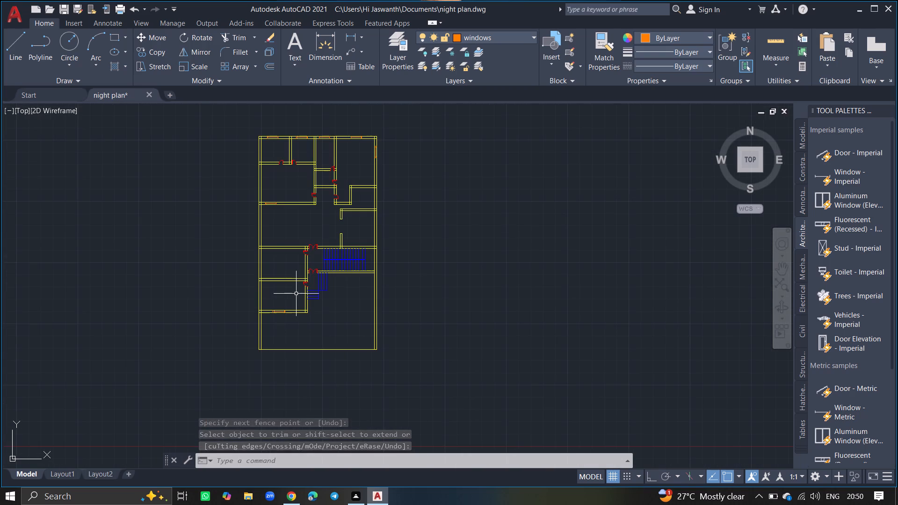
scroll(292, 319, up, 4)
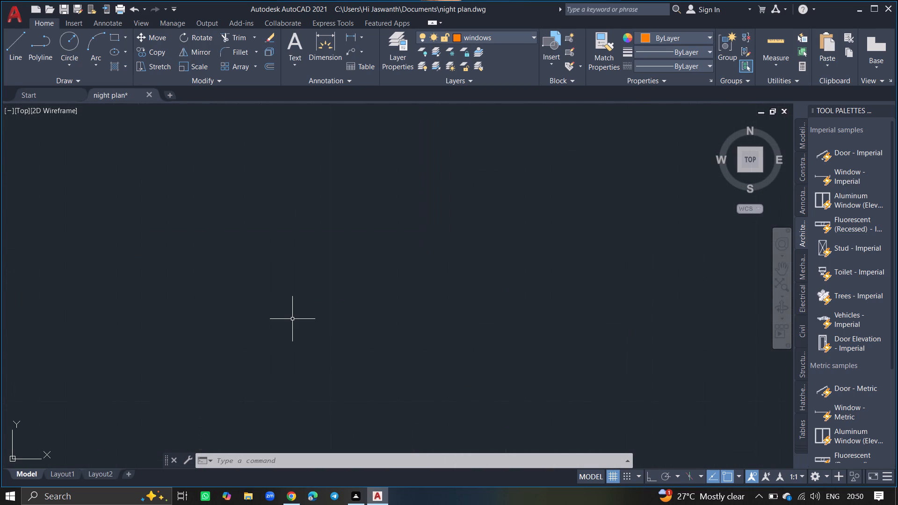
ctrl+scroll(292, 319, down, 9)
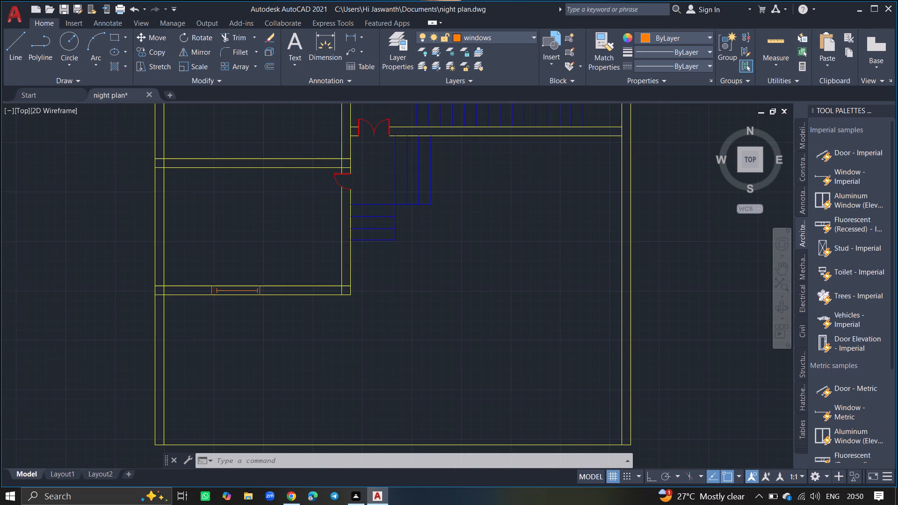
key(ctrl+s)
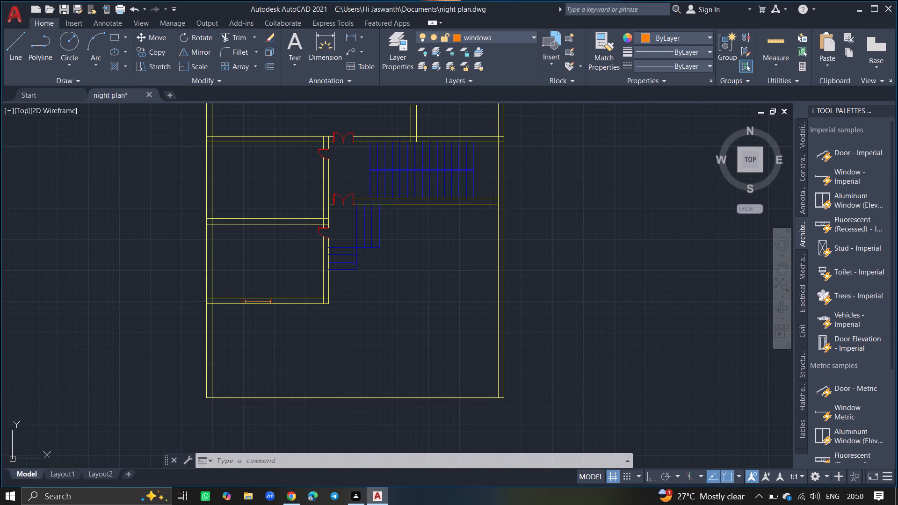
key(ctrl+s)
key(ctrl+s)
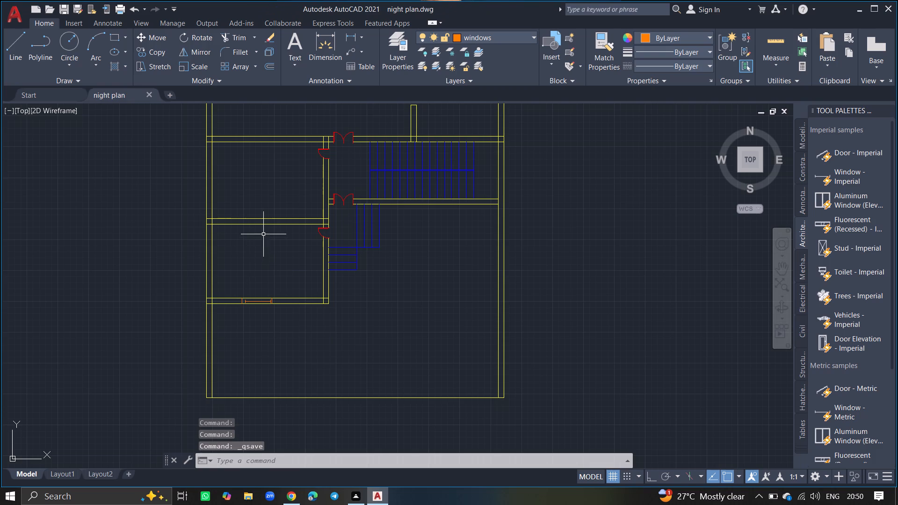
Make walls the current layer.
ctrl+scroll(224, 251, down, 4)
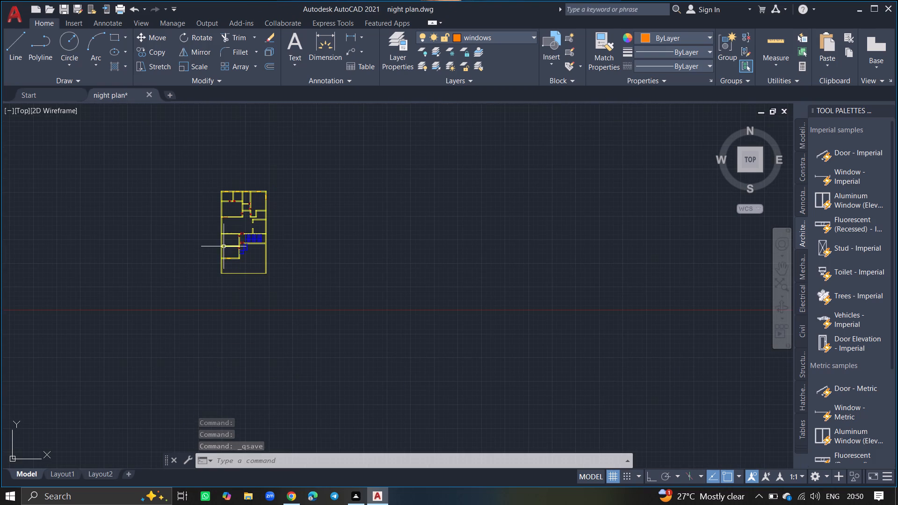
ctrl+scroll(230, 207, up, 3)
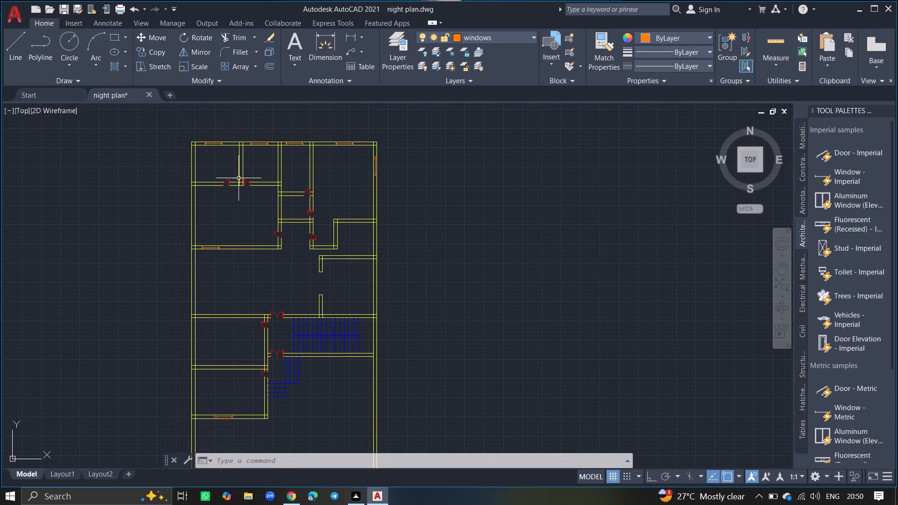
click(403, 47)
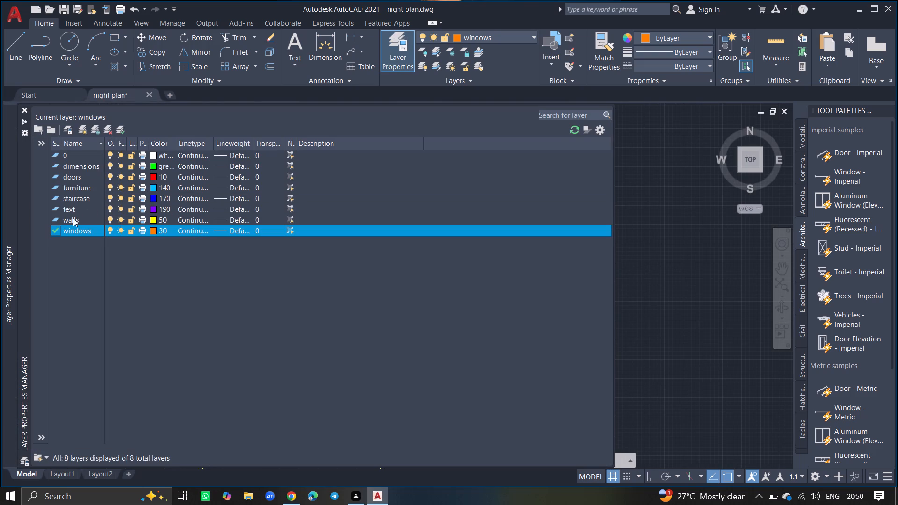
double_click(73, 218)
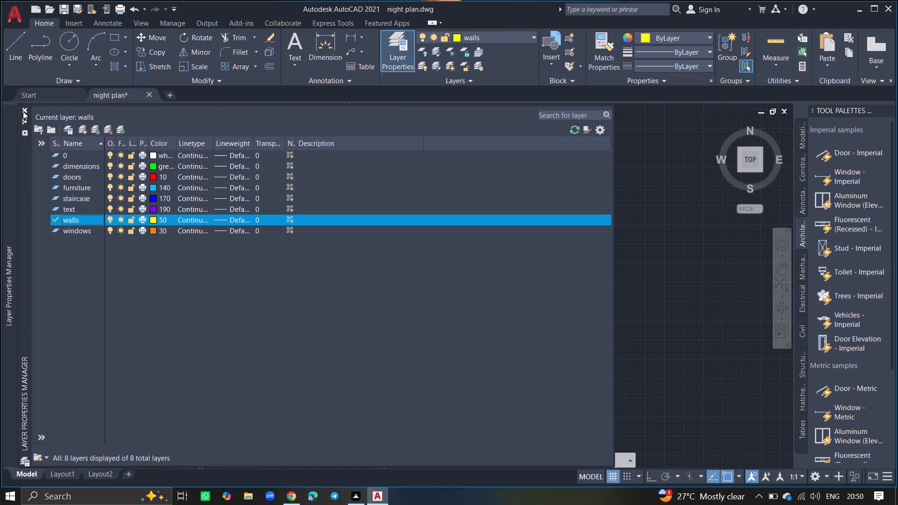
click(23, 109)
Start a SOLID hatch with ByLayer colour and fill the first upper-left room's outer wall, top wall to the window, and lower wall to the door.
key(h)
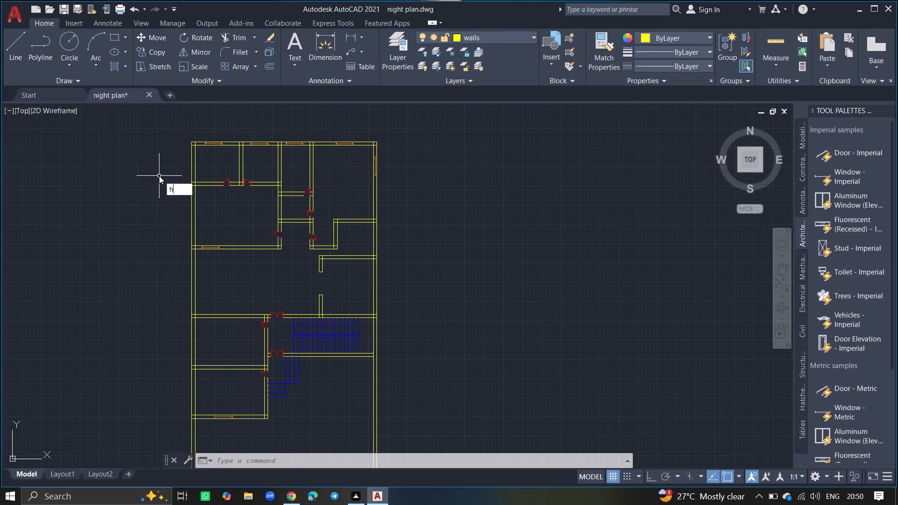
key(Return)
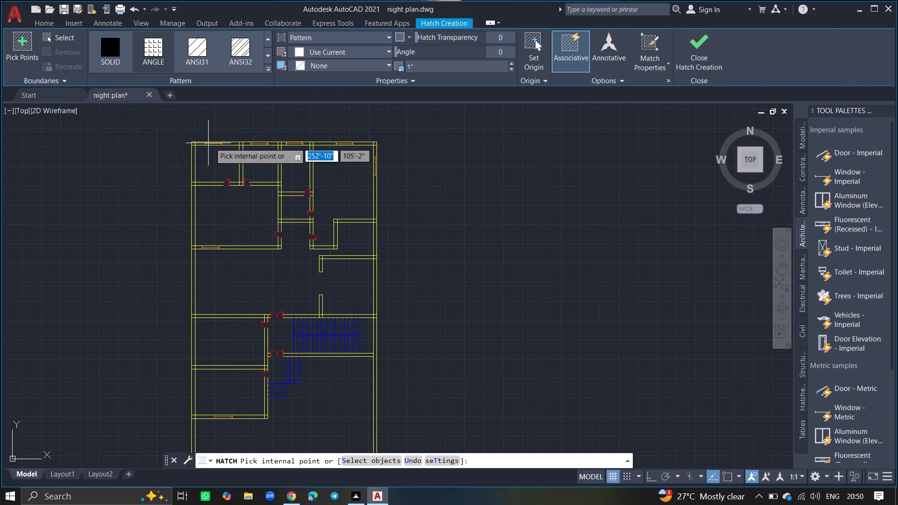
click(314, 50)
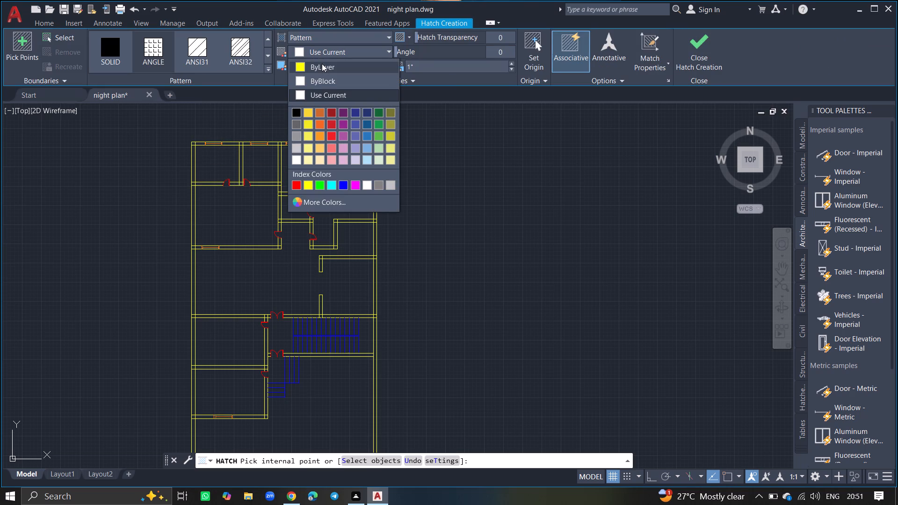
click(322, 64)
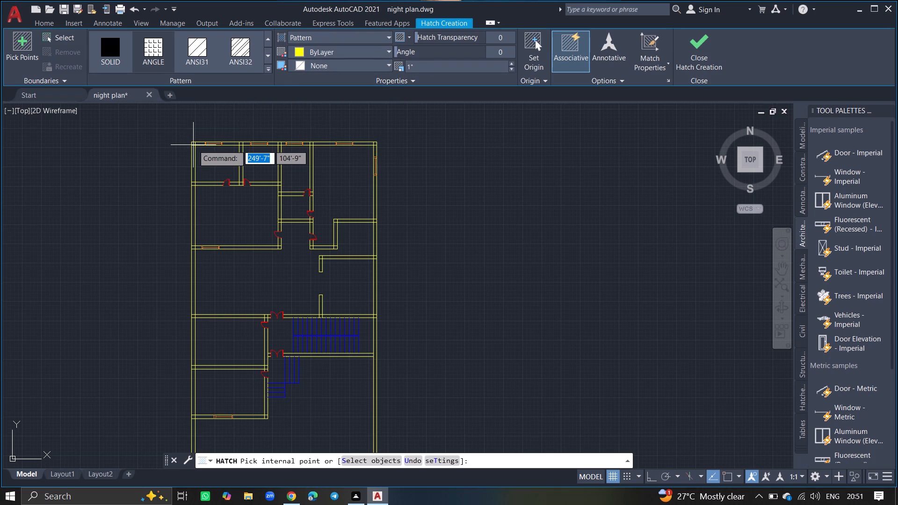
ctrl+scroll(193, 145, up, 3)
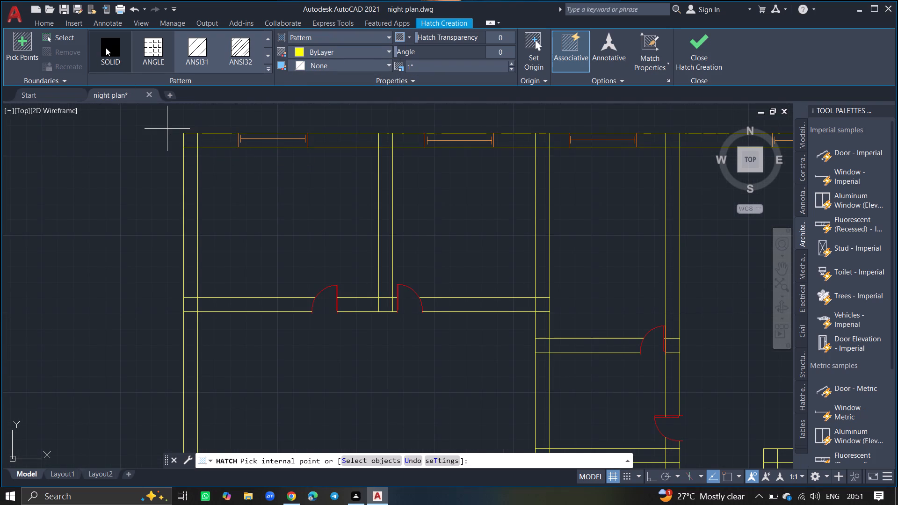
click(106, 48)
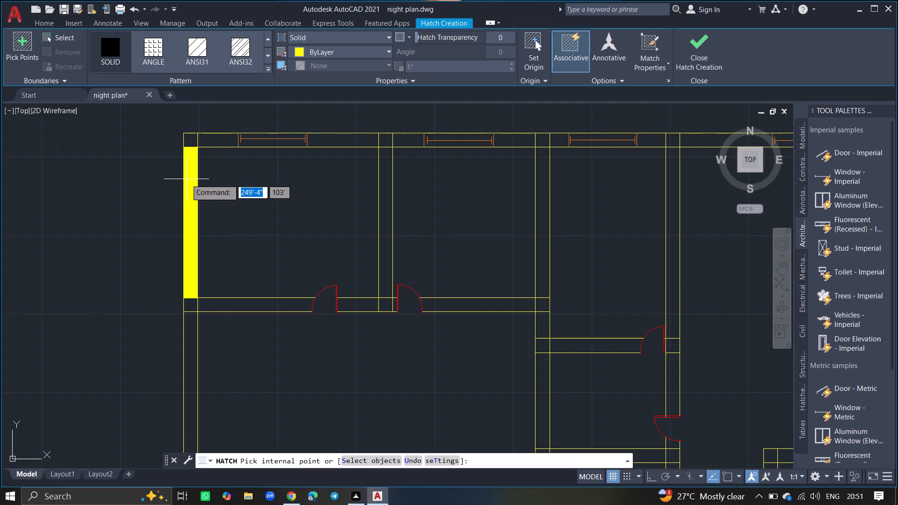
click(186, 179)
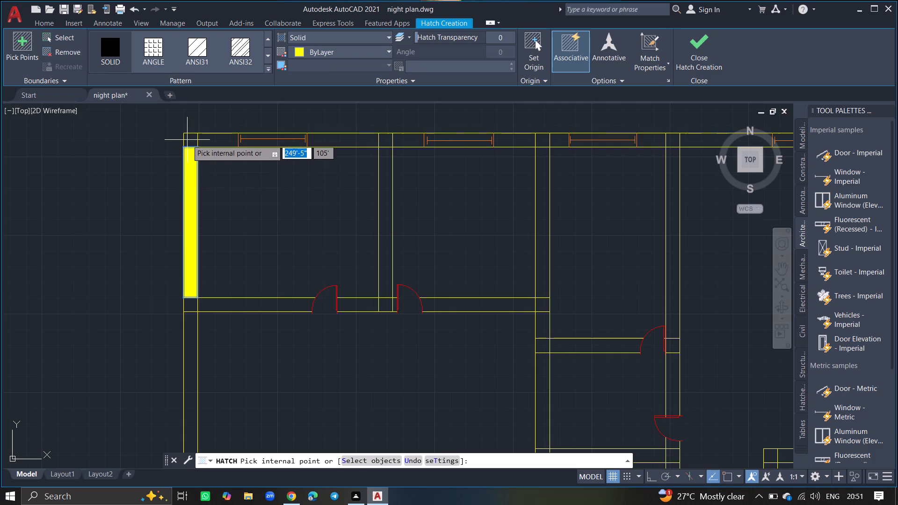
click(187, 140)
click(203, 140)
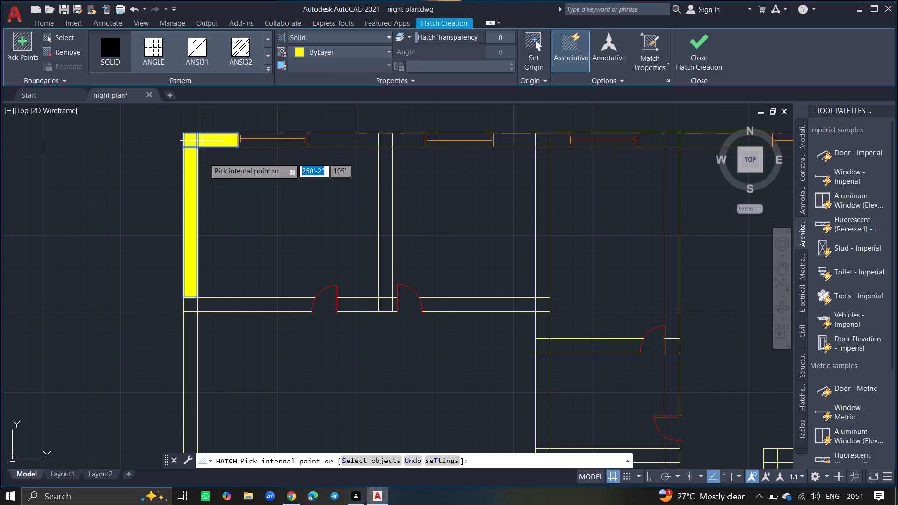
click(213, 303)
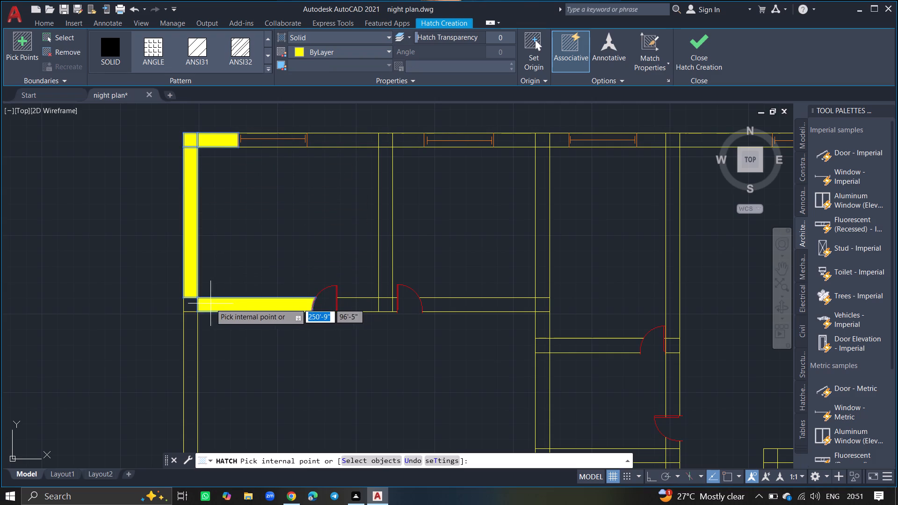
click(191, 305)
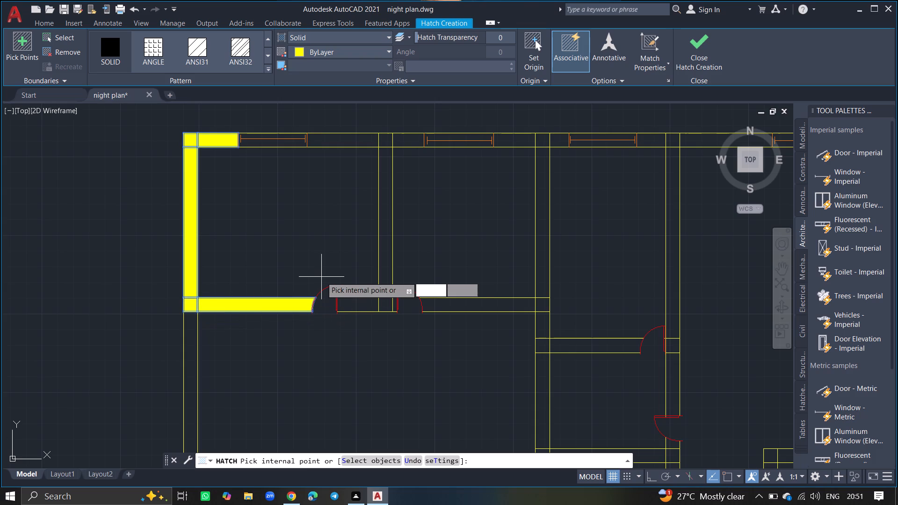
Fill the partition between the first two upper rooms and the remaining walls around the second room, including their junctions.
click(389, 258)
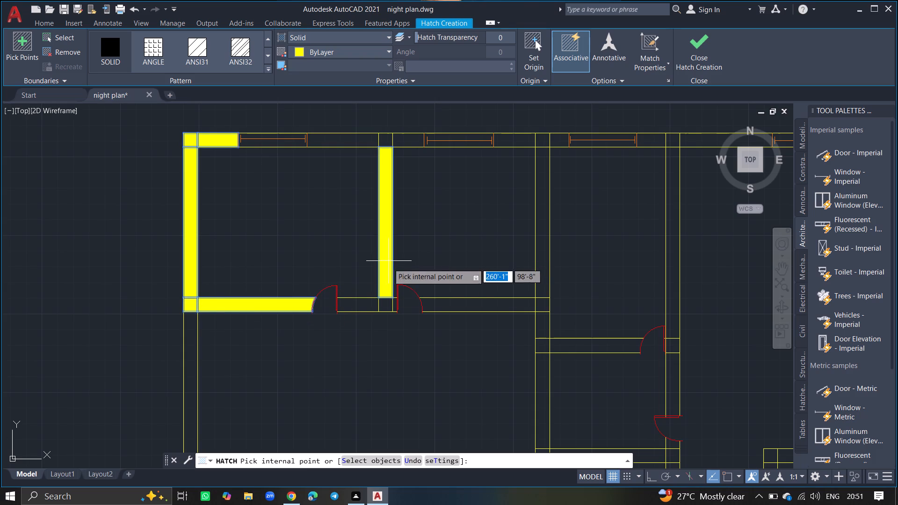
click(387, 303)
click(363, 308)
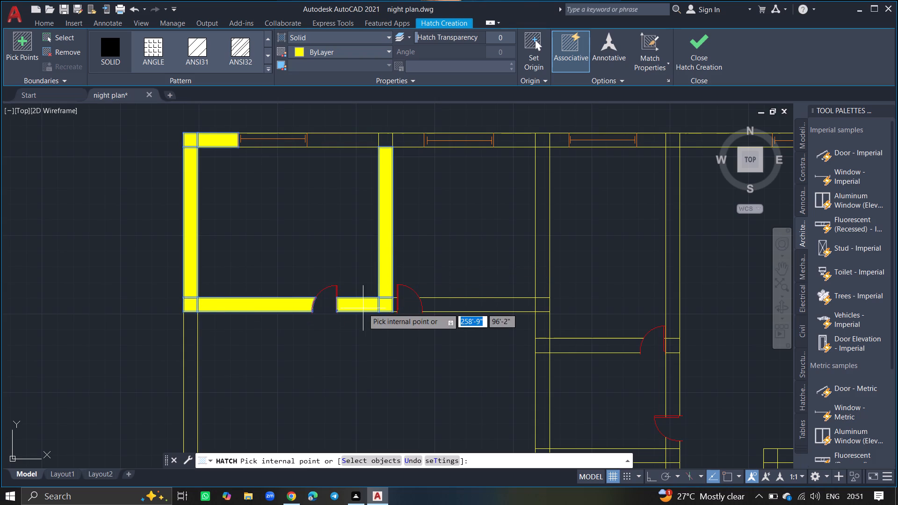
click(363, 137)
click(390, 142)
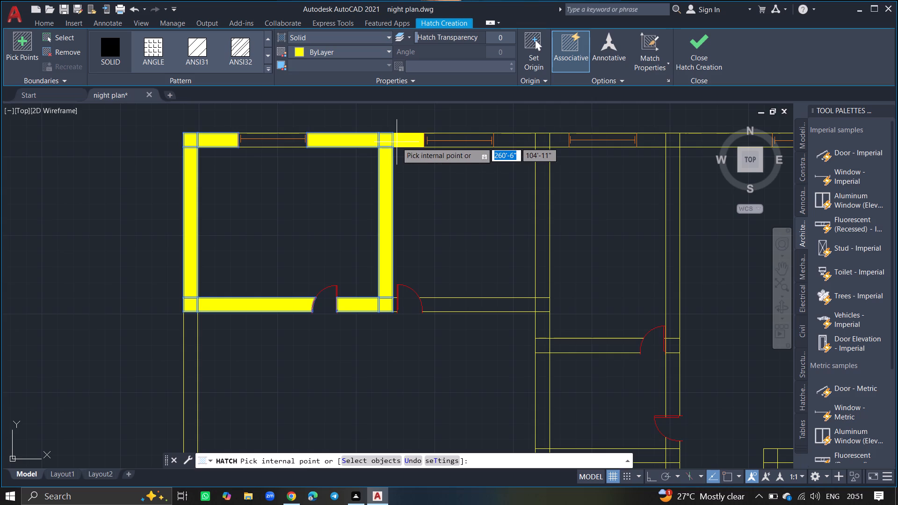
click(397, 142)
click(497, 142)
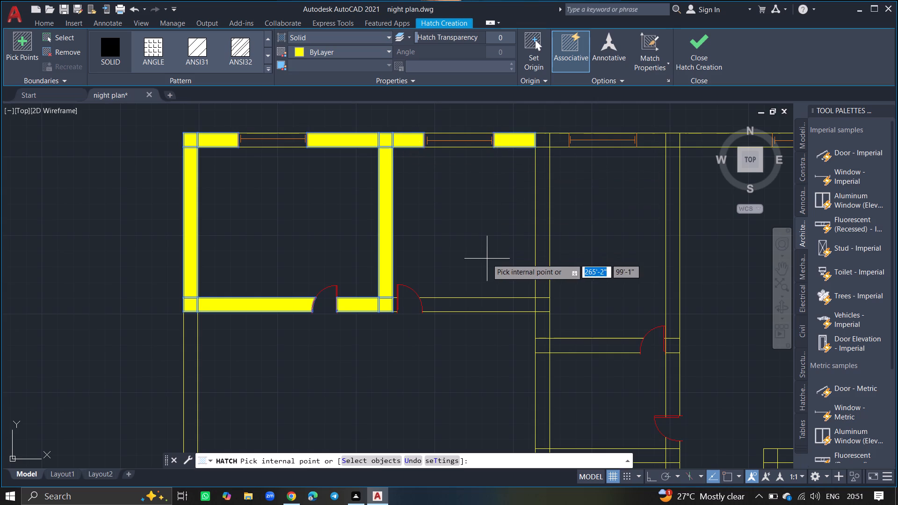
click(492, 304)
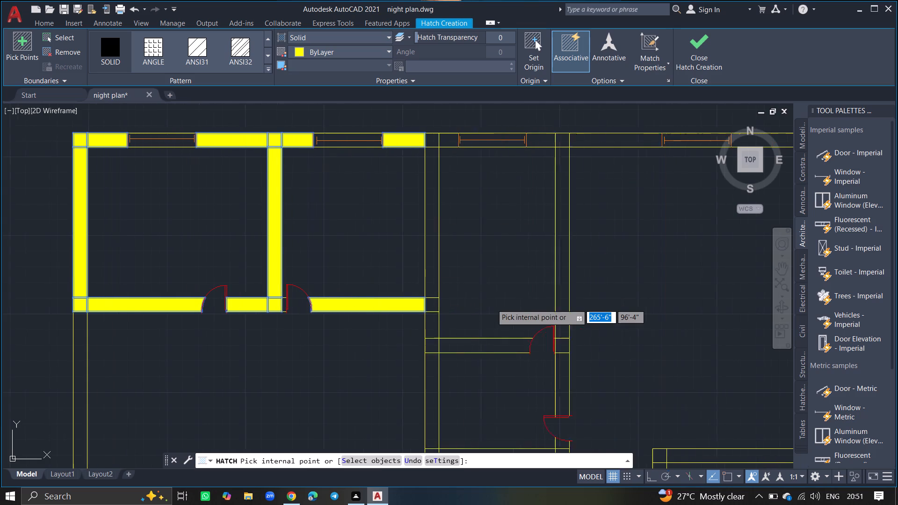
click(423, 264)
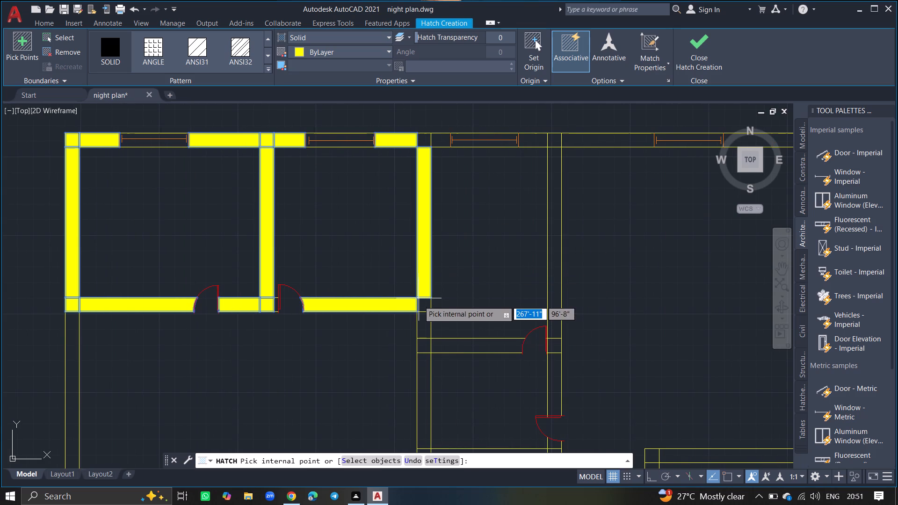
click(420, 308)
Fill the walls around the narrow third room, including its doored cross wall and both side walls' sections below it.
click(421, 324)
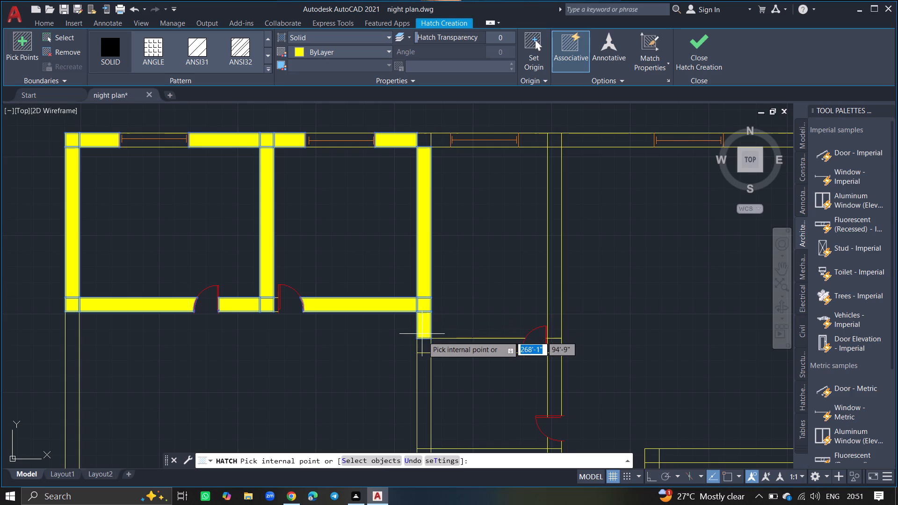
click(423, 339)
click(426, 372)
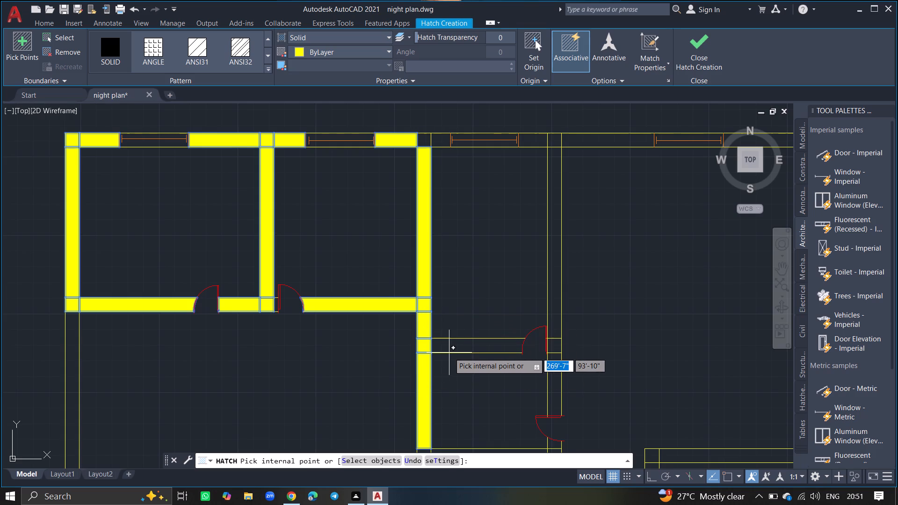
click(449, 353)
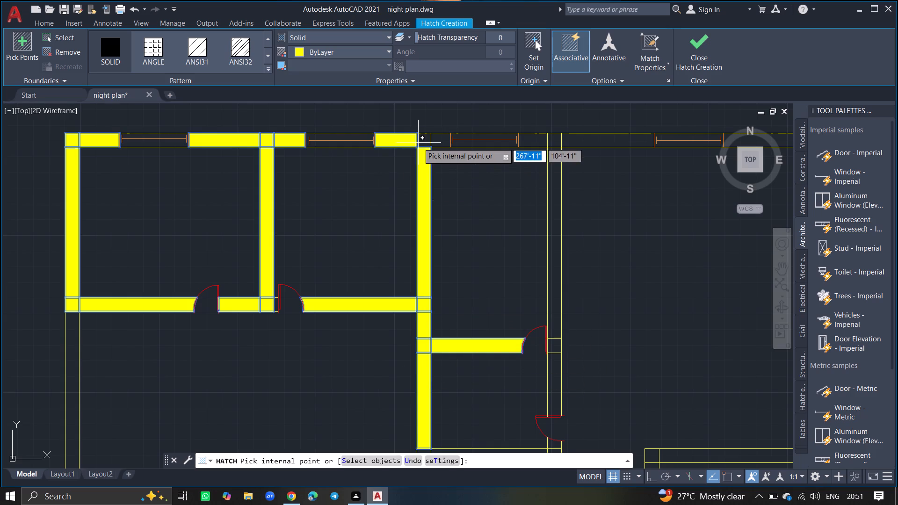
drag(419, 142, 433, 142)
click(433, 142)
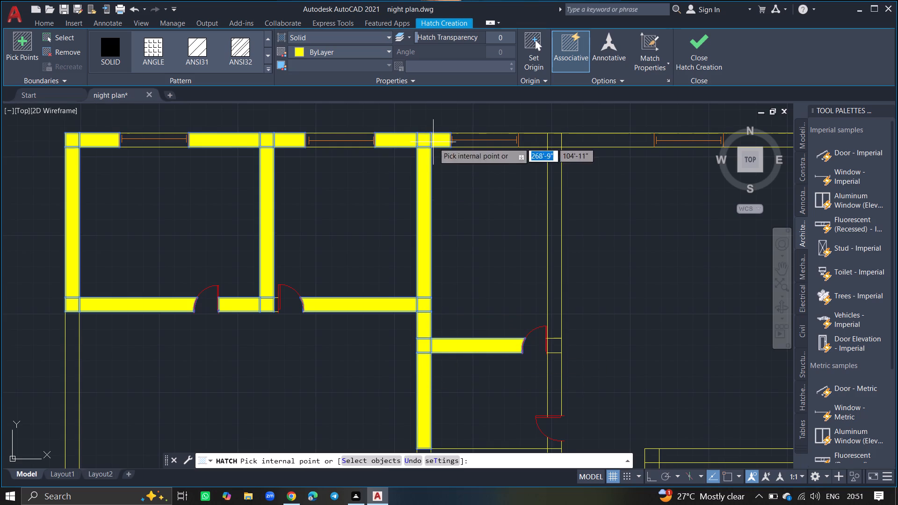
click(535, 142)
click(549, 138)
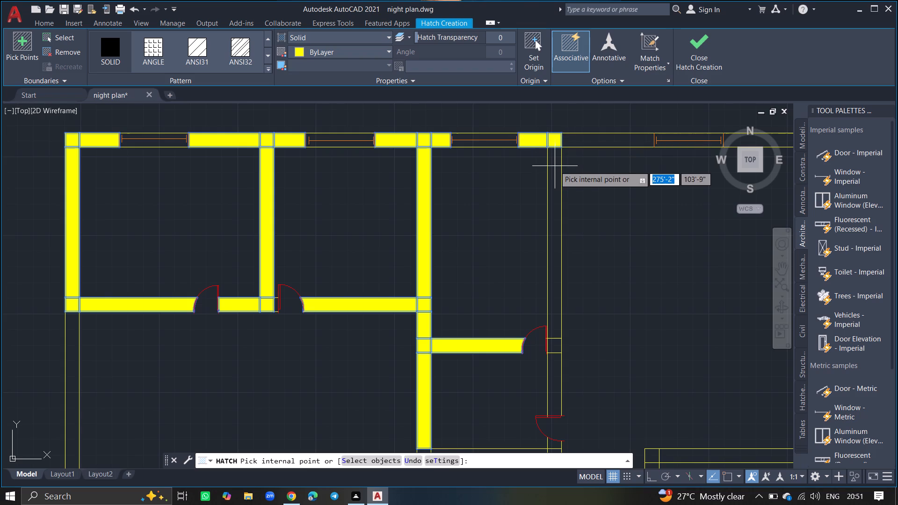
click(555, 166)
click(551, 353)
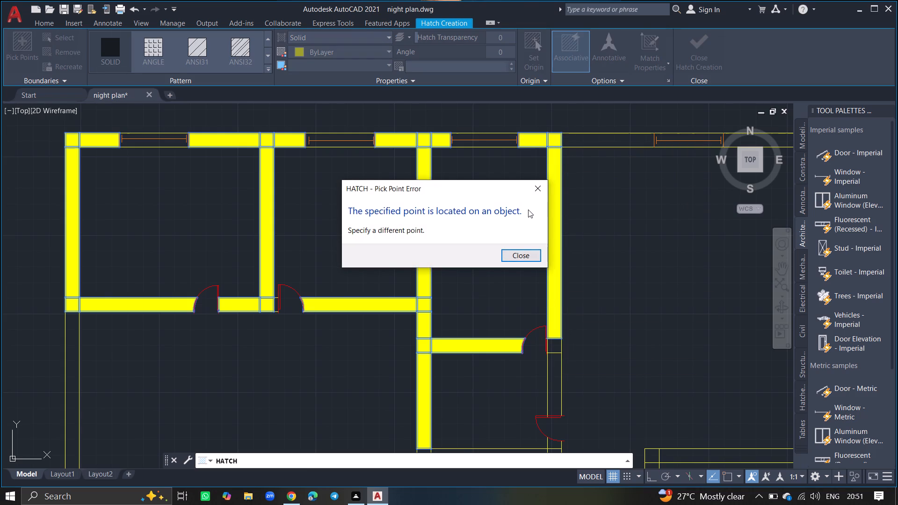
click(535, 194)
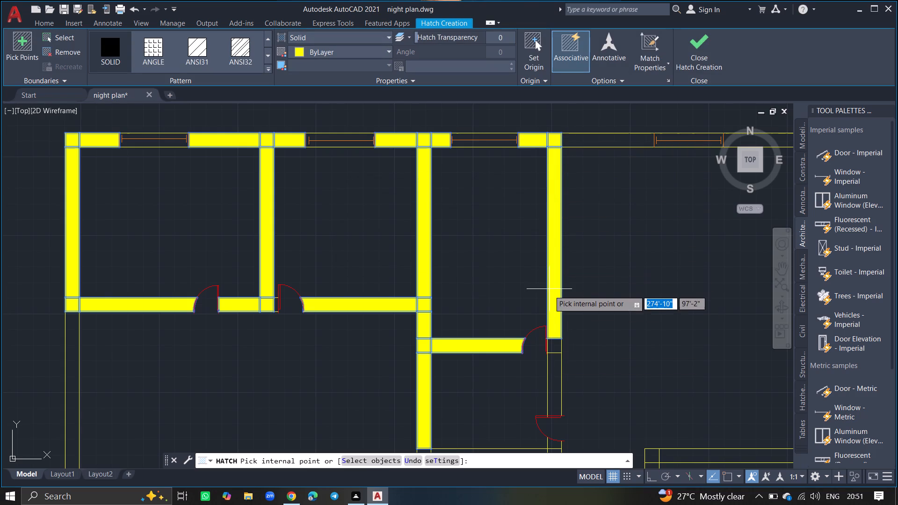
click(551, 345)
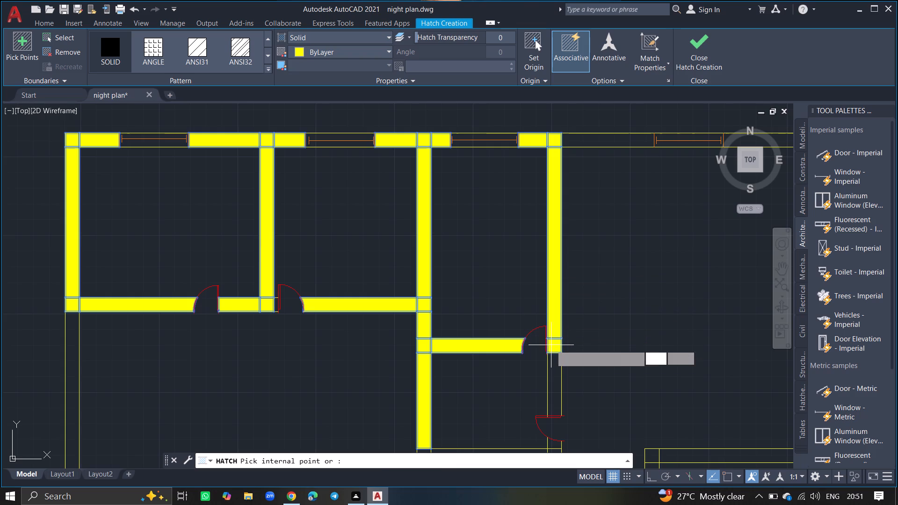
click(553, 365)
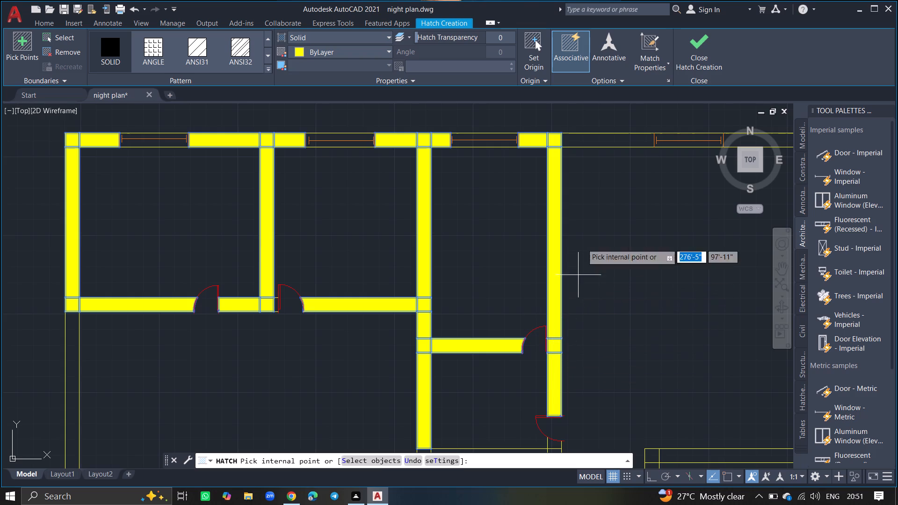
Fill the upper-right room's remaining top wall, the outer right wall around its window, and the horizontal wall below with its junction.
click(598, 142)
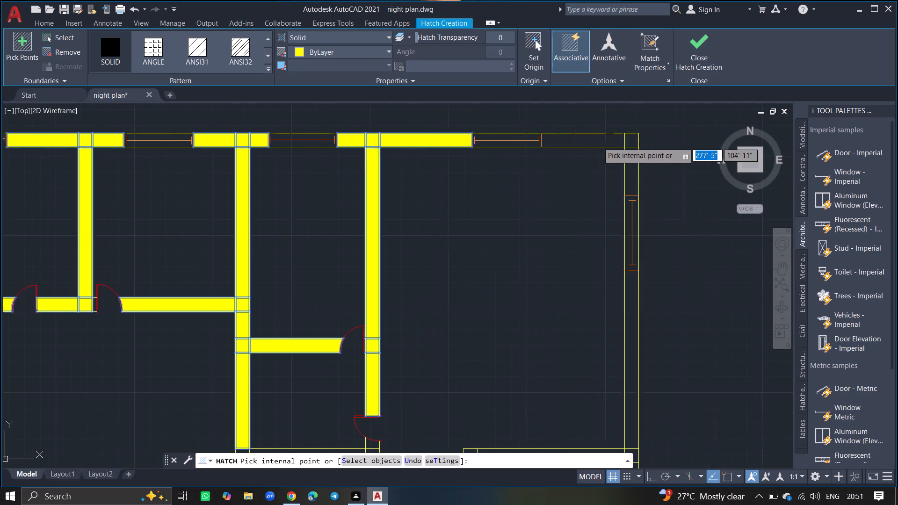
click(551, 137)
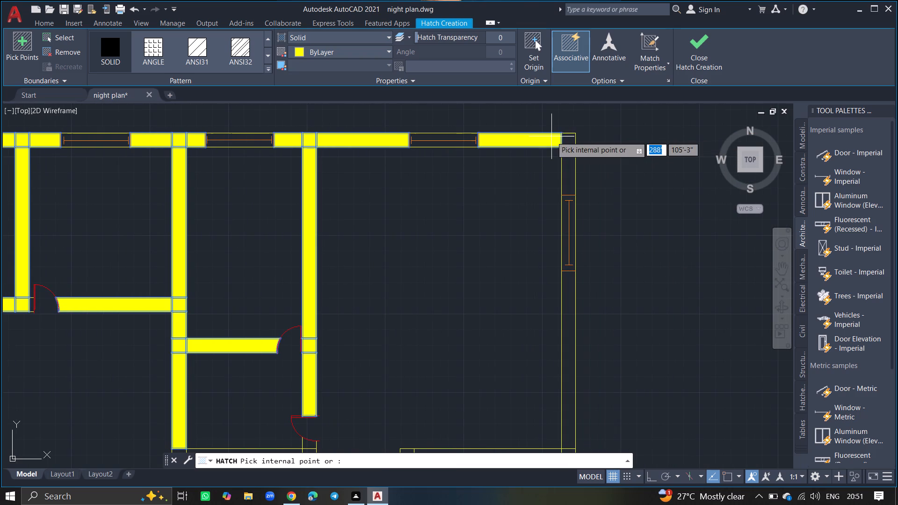
click(568, 138)
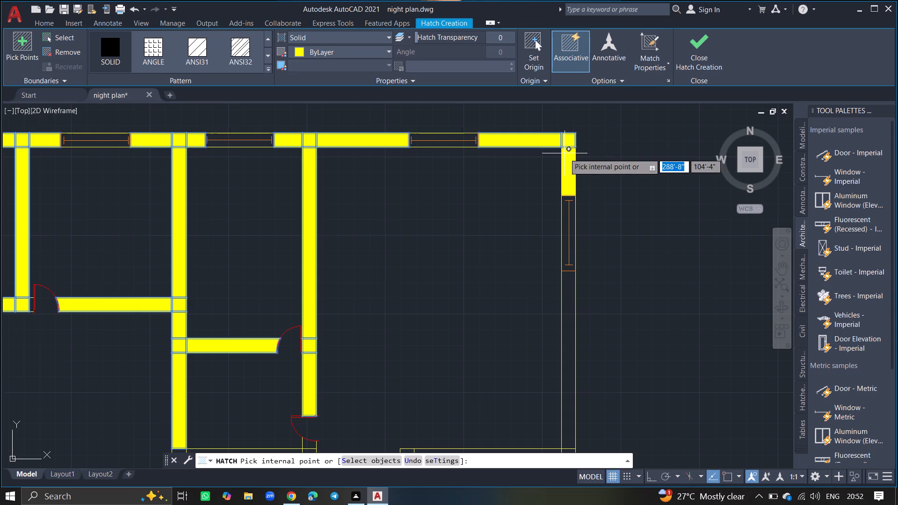
click(565, 153)
ctrl+scroll(565, 153, down, 1)
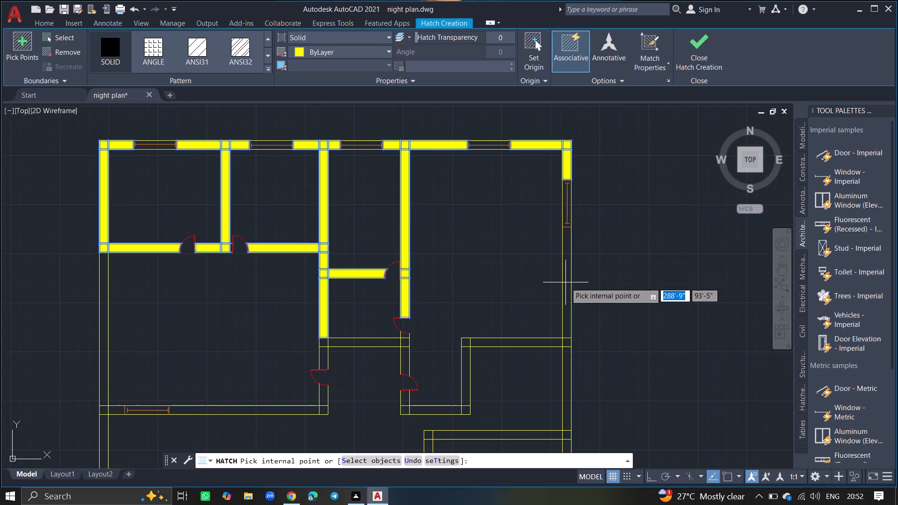
click(566, 282)
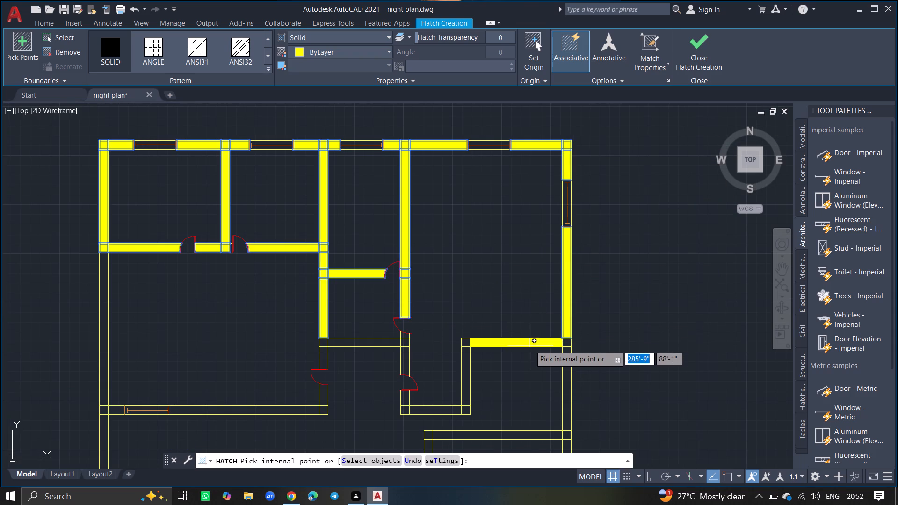
click(530, 346)
click(565, 344)
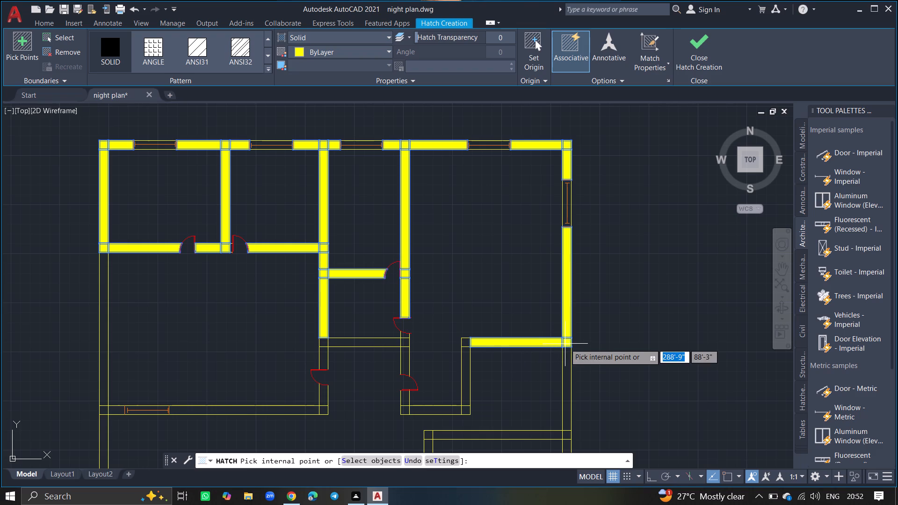
click(565, 365)
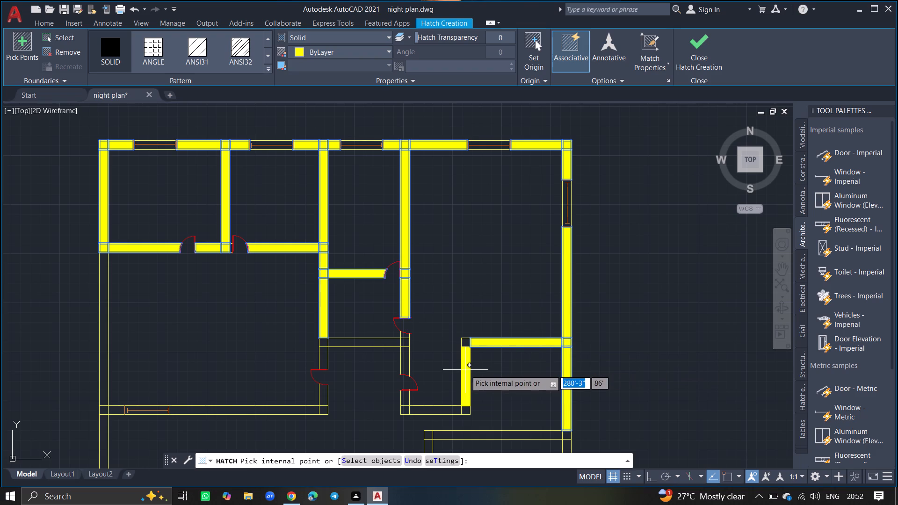
Fill the stepped wall below the upper-right room and the doored wall at its far end, including corners and both sections beside the door.
click(465, 370)
double_click(464, 345)
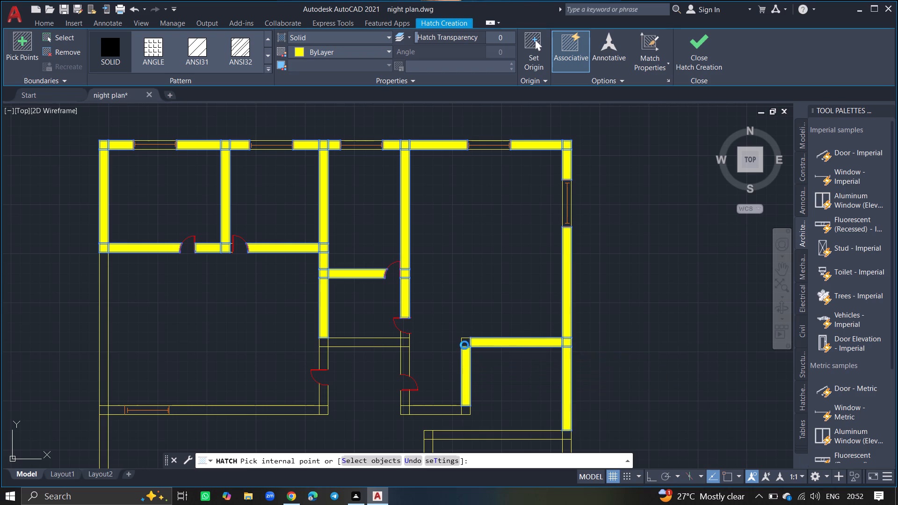
click(458, 411)
click(465, 411)
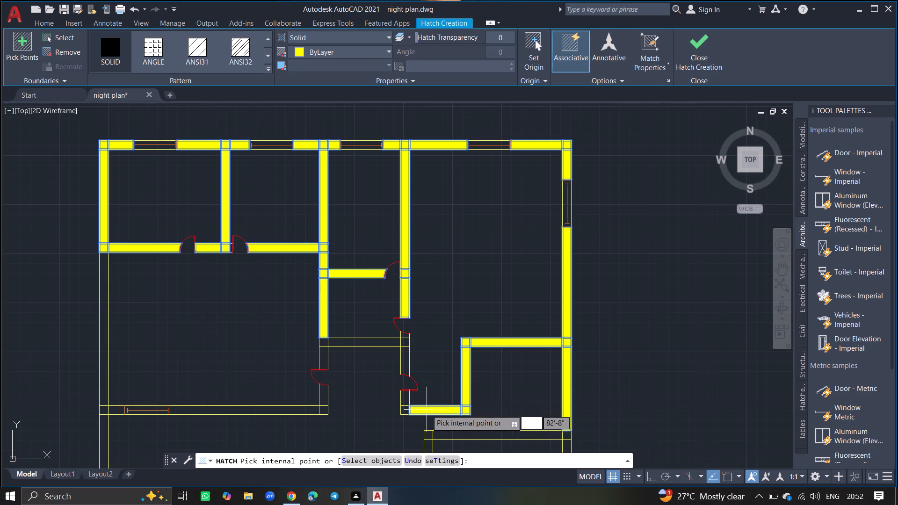
click(405, 411)
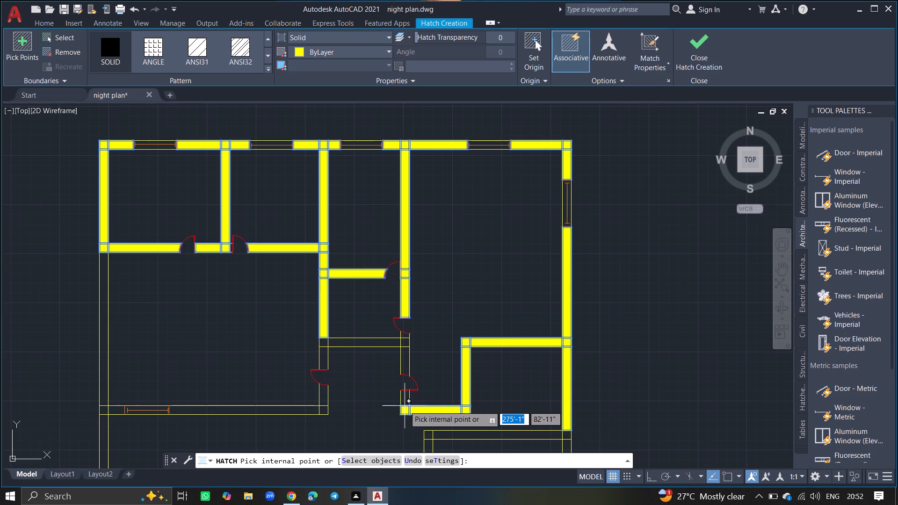
click(405, 403)
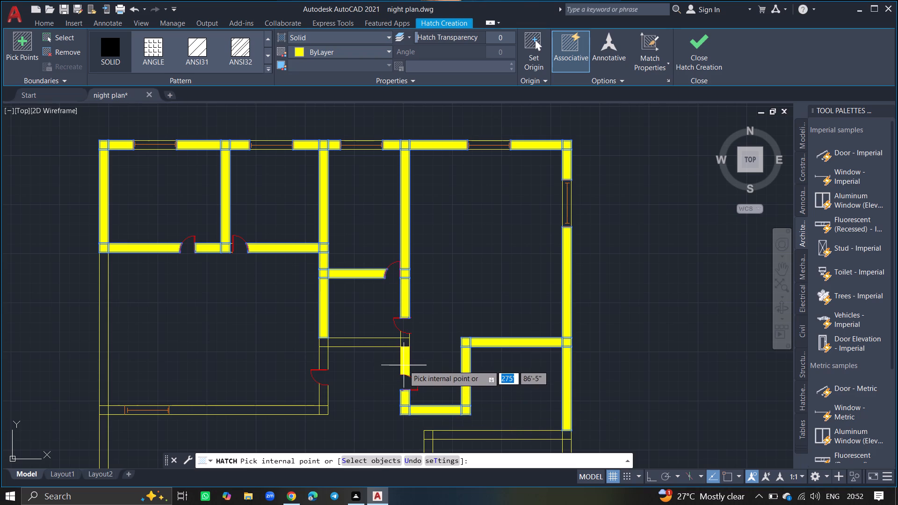
click(404, 365)
click(405, 346)
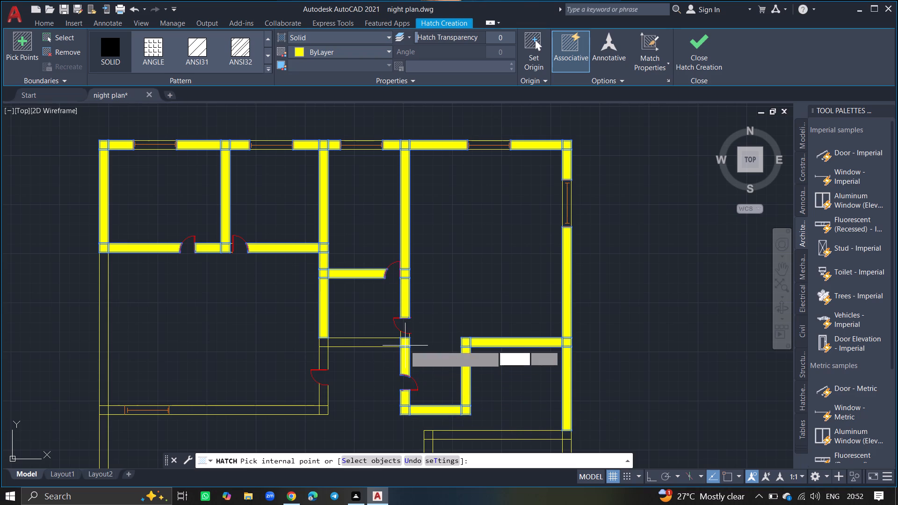
Fill the small central room's top wall and its left wall above and below the door, including the end junctions.
click(394, 346)
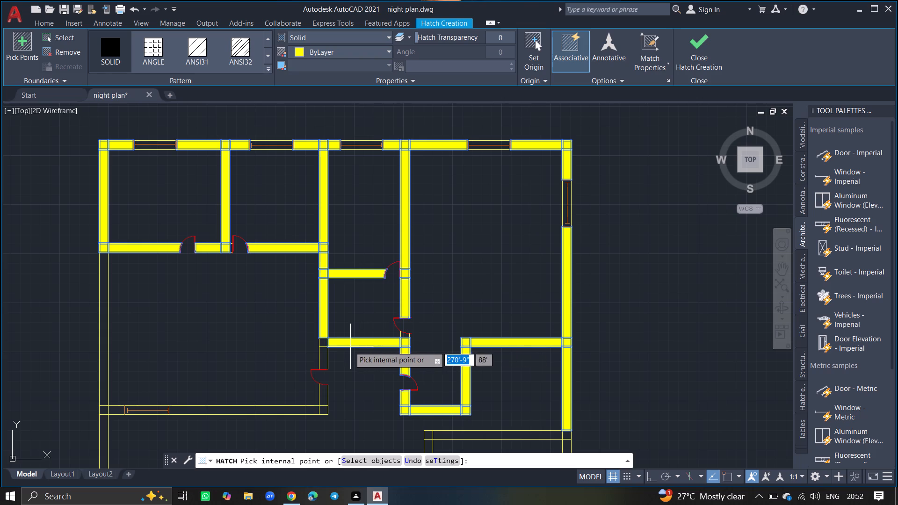
click(325, 343)
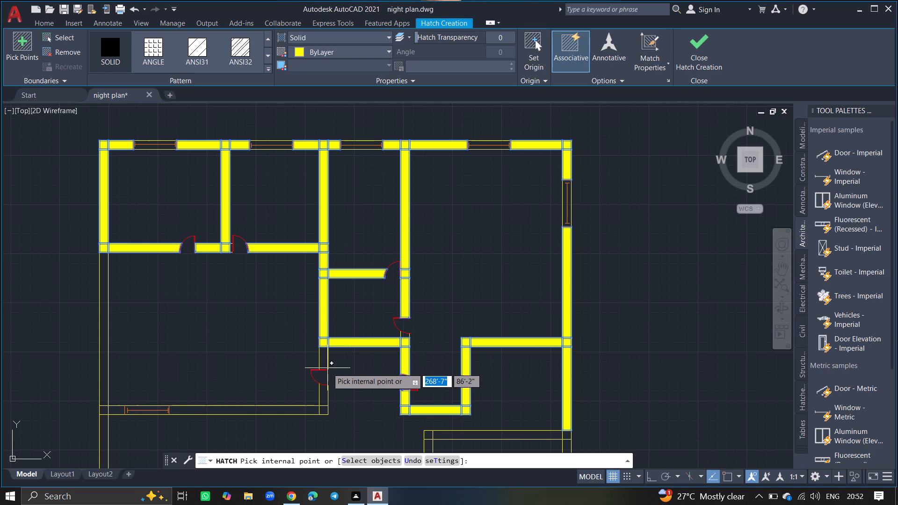
click(325, 364)
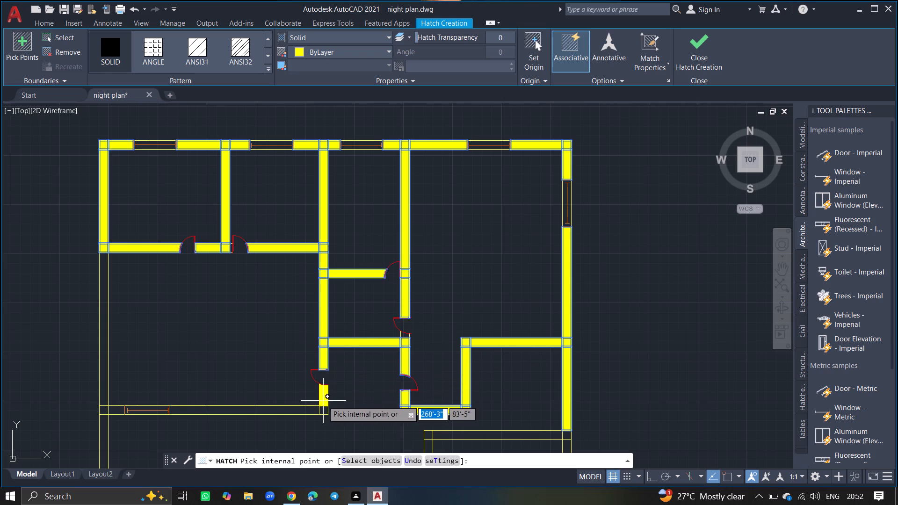
click(323, 401)
click(324, 411)
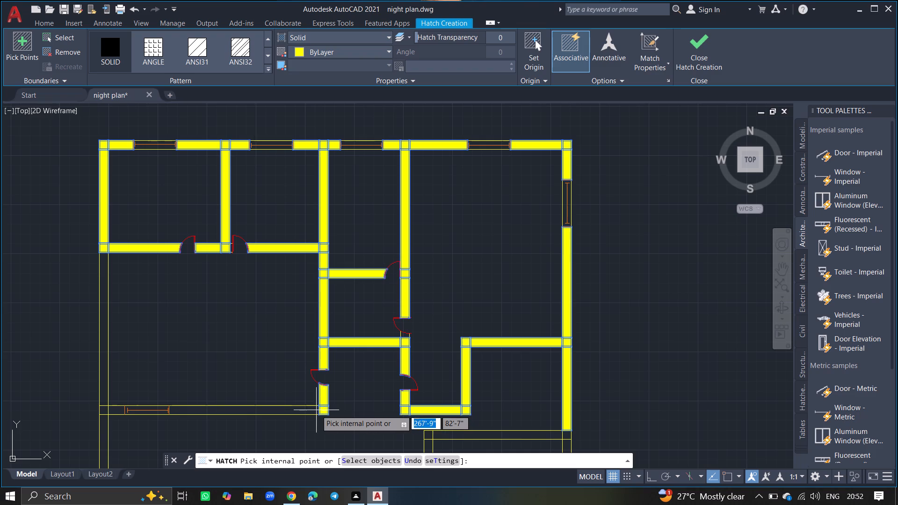
Fill the large left room's bottom wall on both sides of the window, its outer left wall, the corner, and the outer wall continuing below.
click(312, 410)
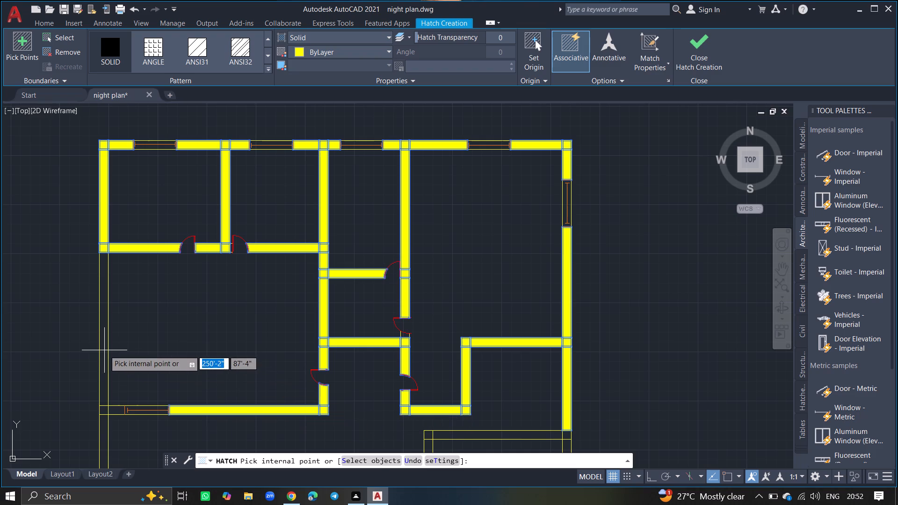
double_click(104, 350)
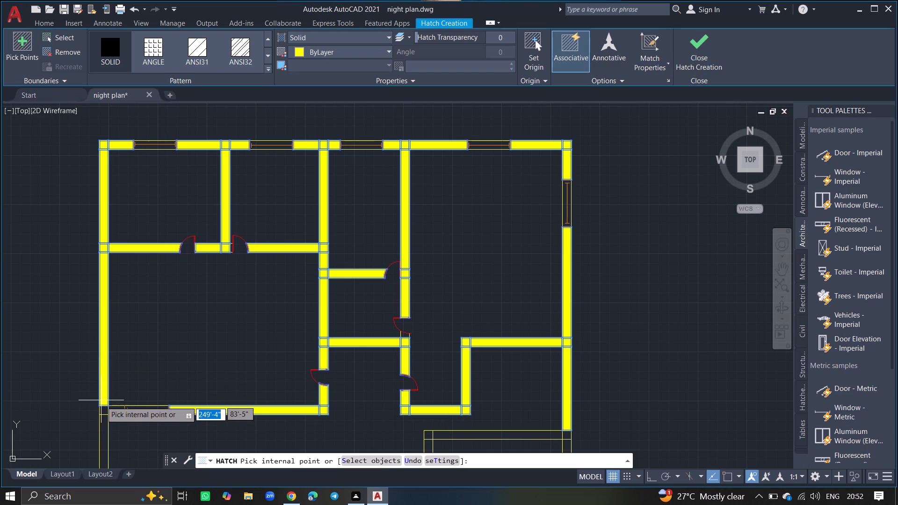
click(102, 404)
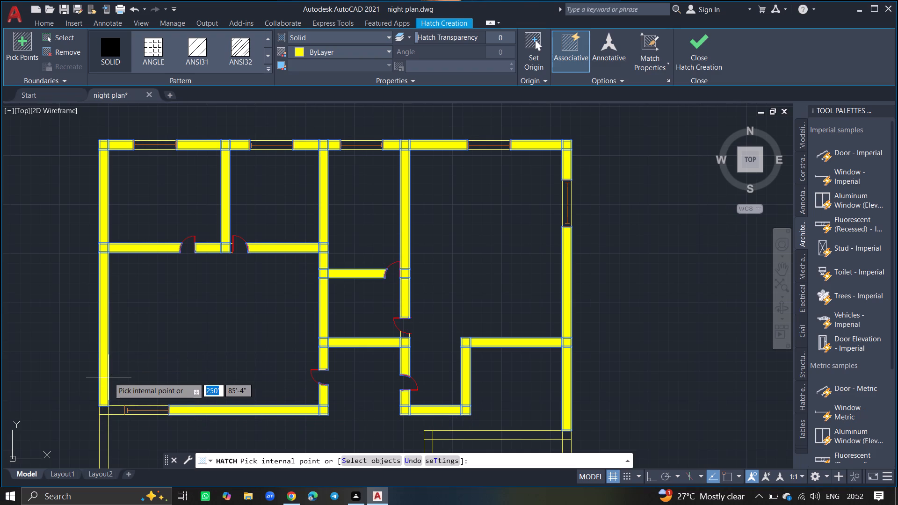
ctrl+scroll(109, 377, down, 1)
click(106, 418)
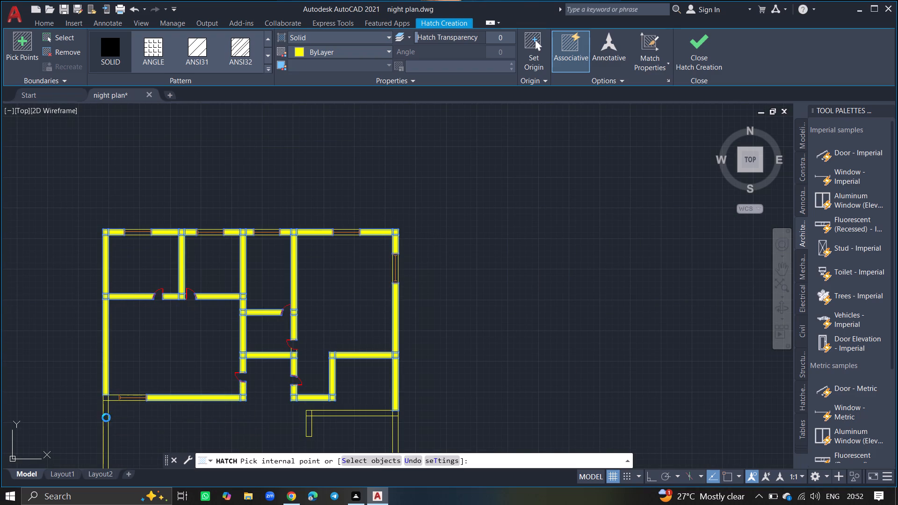
click(107, 397)
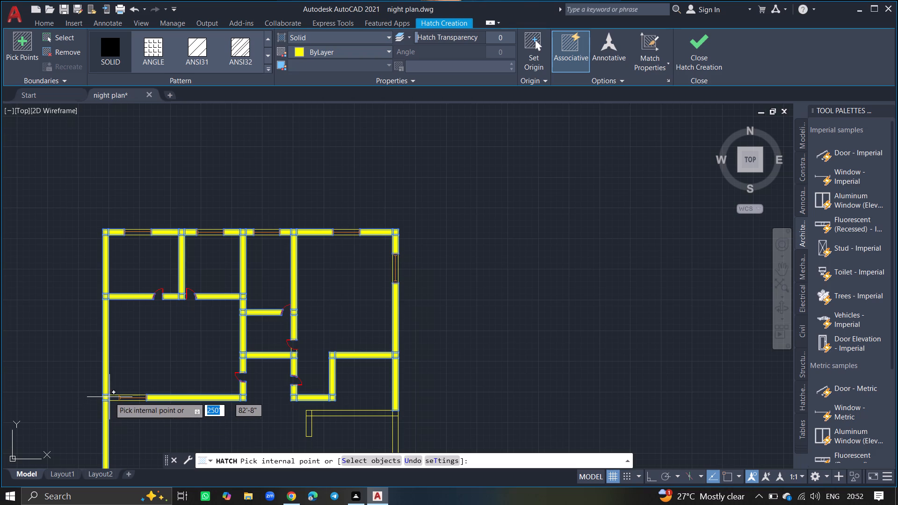
click(110, 397)
Fill the lower-left room's outer wall, top wall up to the double door, and right wall above and below its door, including junctions.
ctrl+scroll(134, 357, down, 2)
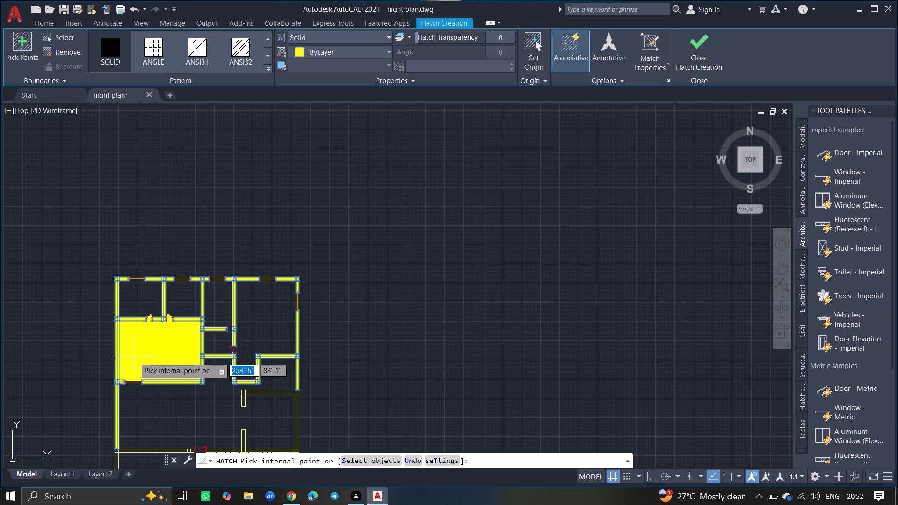
ctrl+scroll(134, 357, down, 2)
ctrl+scroll(129, 421, up, 5)
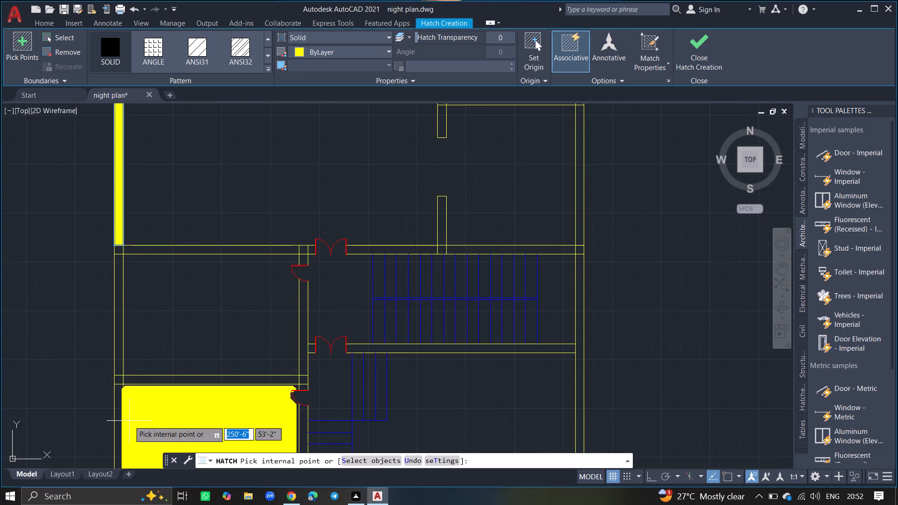
click(117, 282)
click(120, 252)
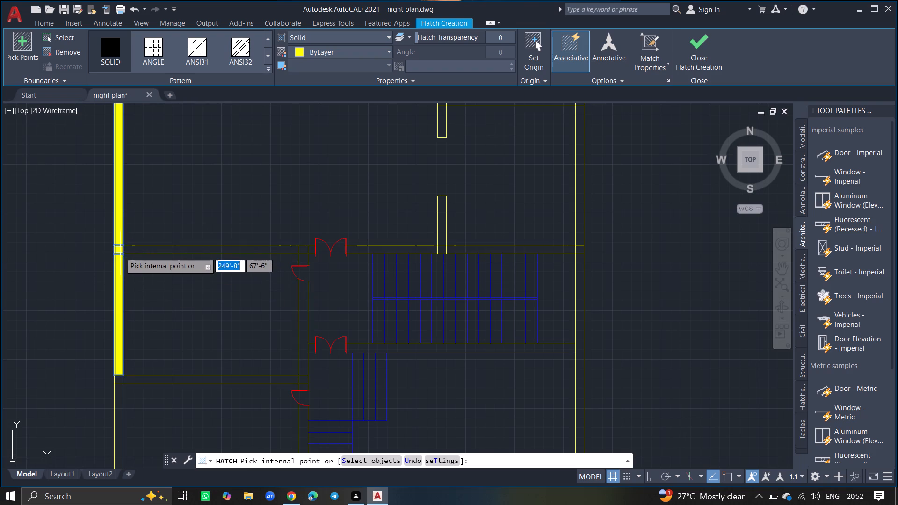
click(133, 249)
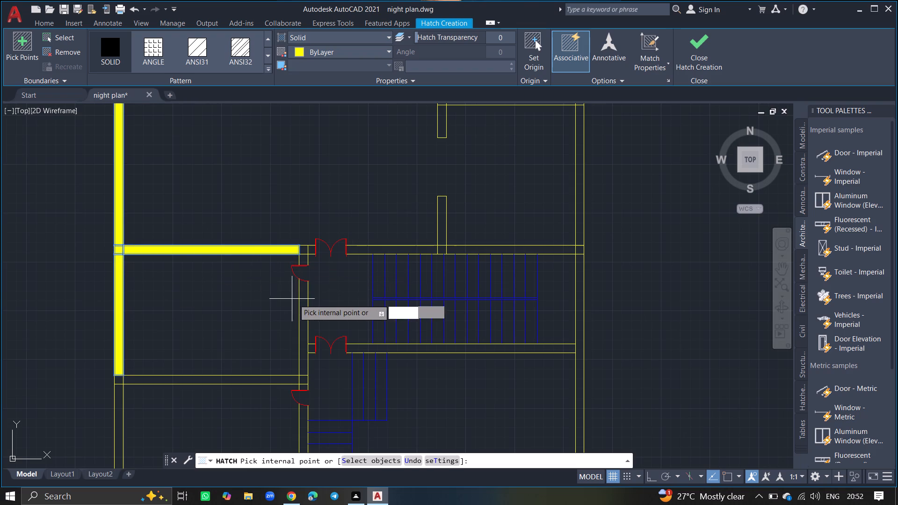
click(304, 306)
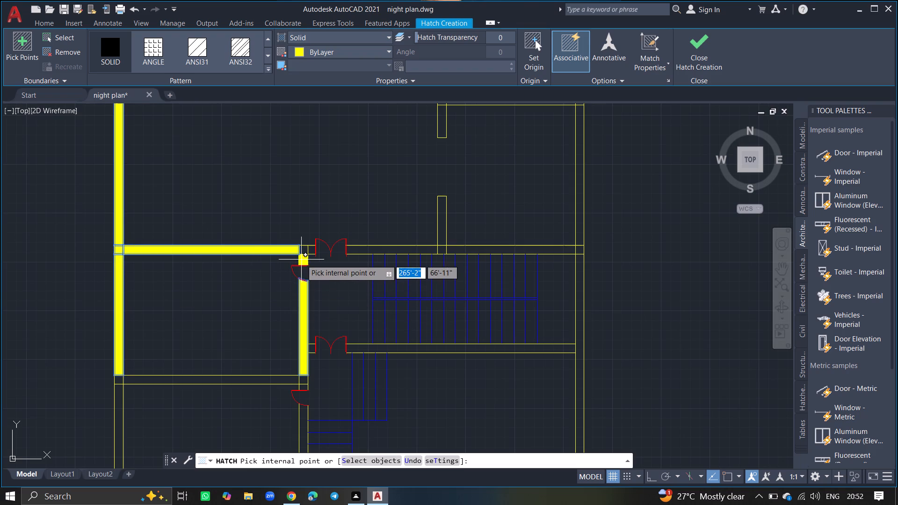
click(301, 260)
click(305, 248)
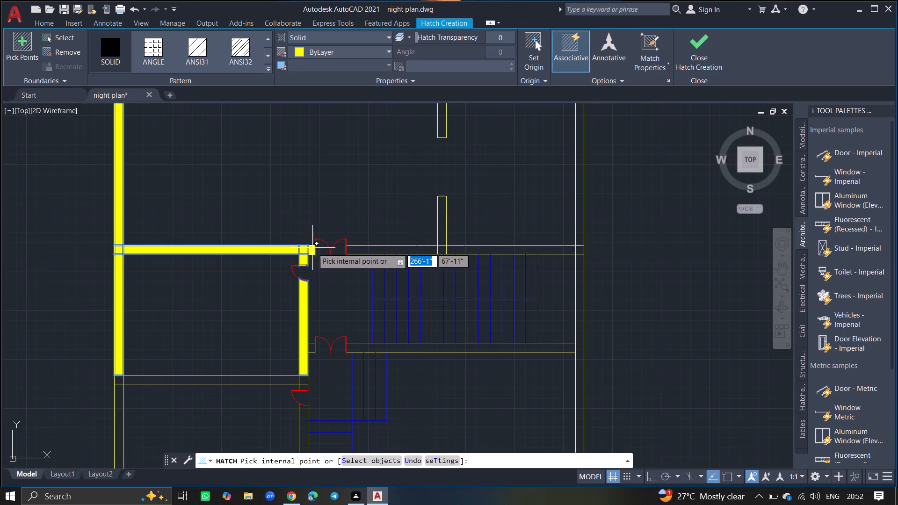
click(312, 248)
Fill the wall above the staircase from the double door to the short vertical wall, and fill that short wall.
click(356, 247)
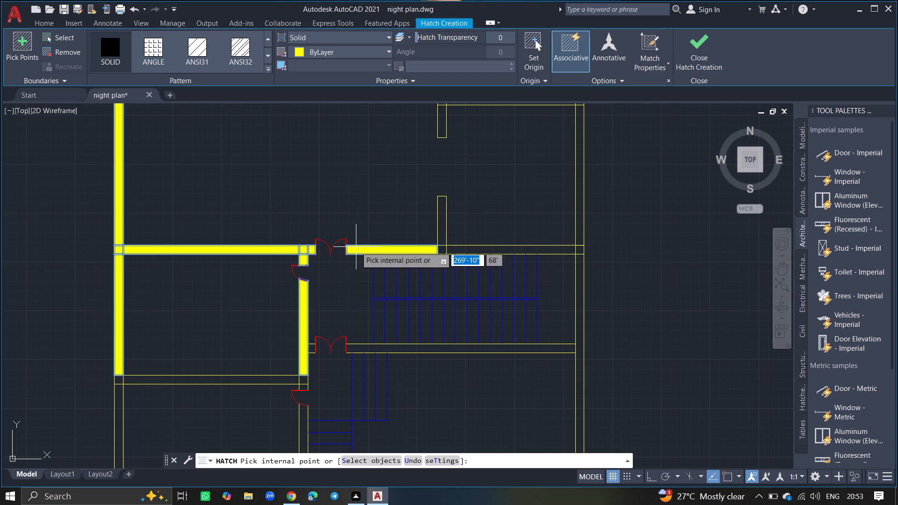
click(439, 244)
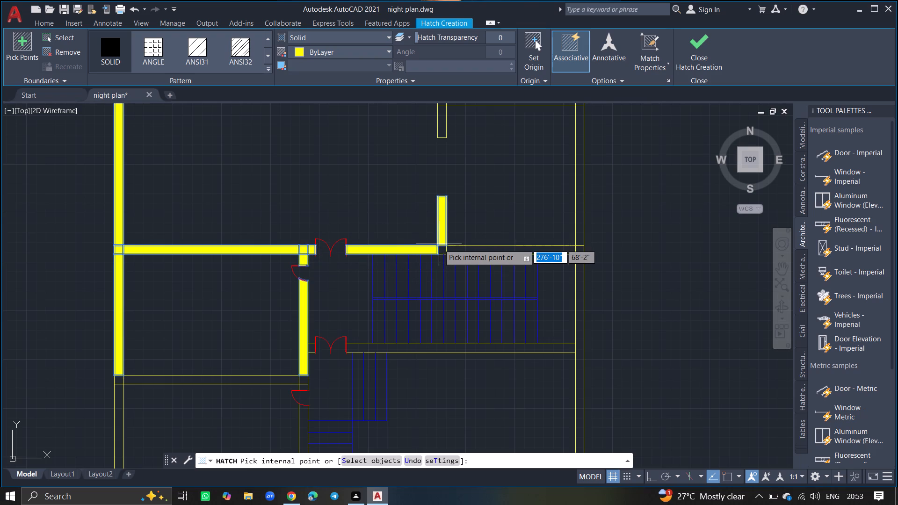
click(441, 245)
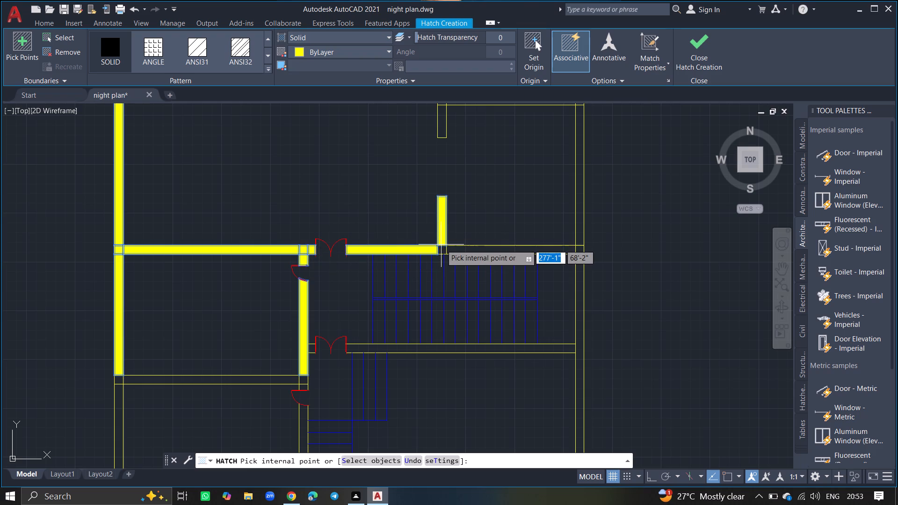
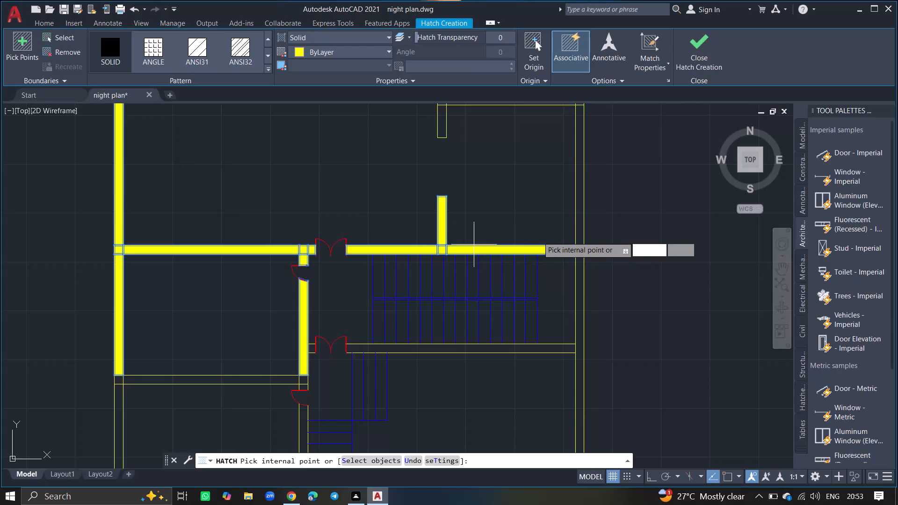
Solid-hatch the east exterior wall with its junction, and the wall below the straight staircase including the short stub beside the double door.
click(580, 221)
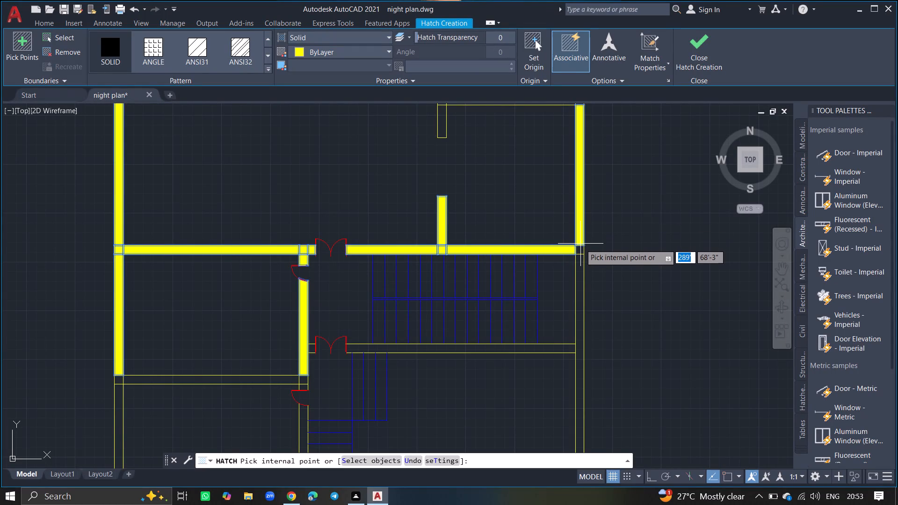
click(579, 247)
click(579, 262)
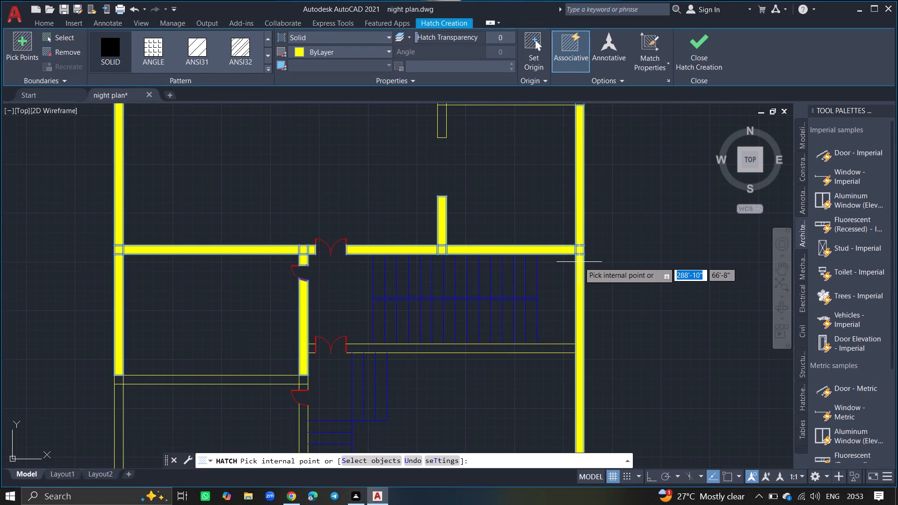
click(544, 348)
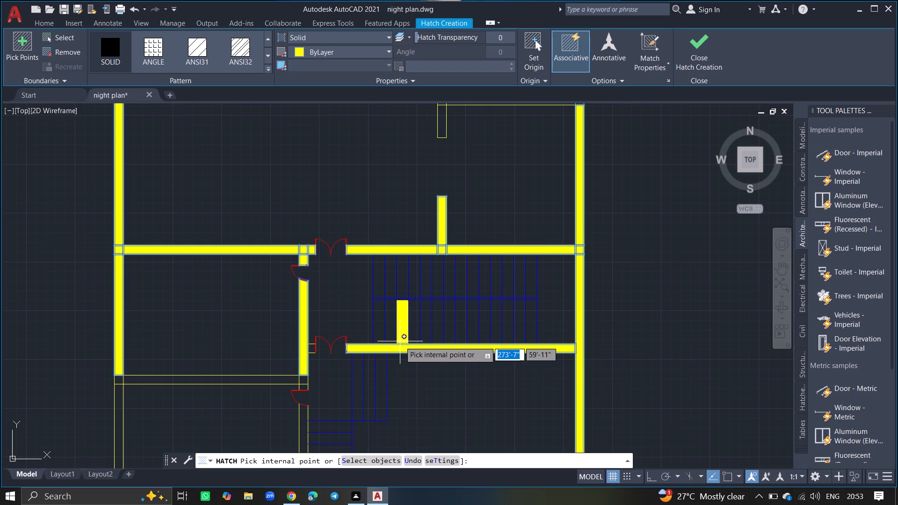
click(312, 348)
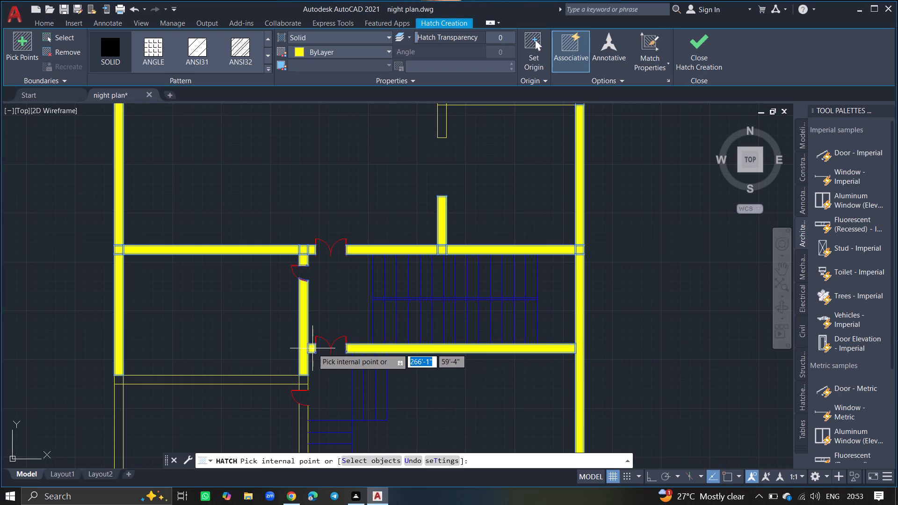
Solid-hatch the west exterior wall beside the lowest room, the dividing wall above that room, and the junction between them.
ctrl+scroll(312, 348, down, 2)
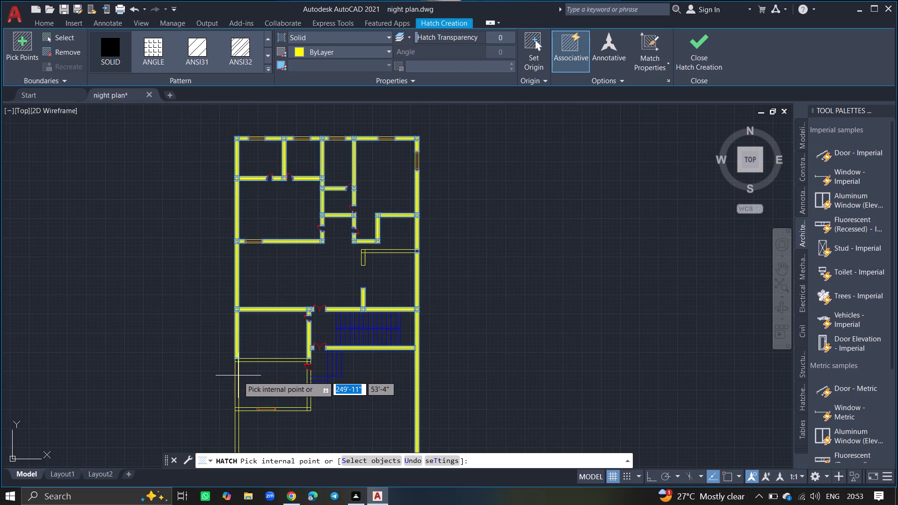
click(236, 376)
ctrl+scroll(236, 376, up, 3)
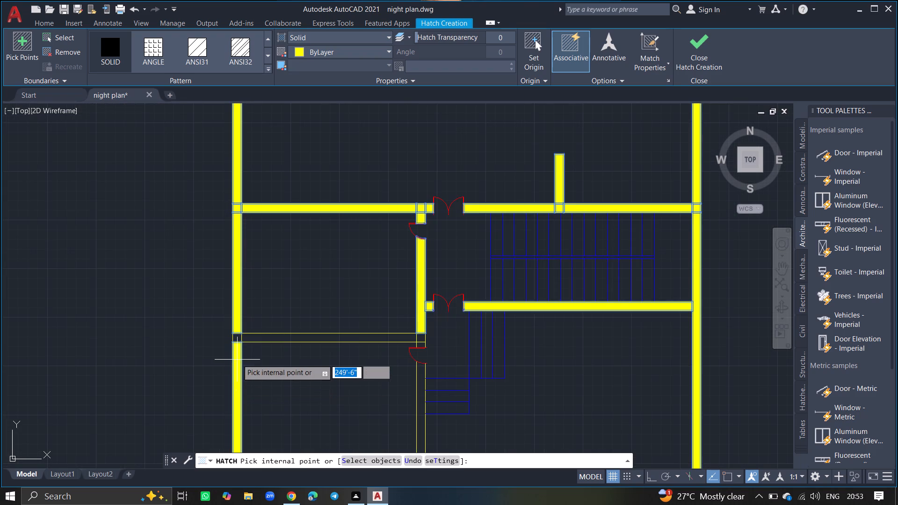
click(239, 333)
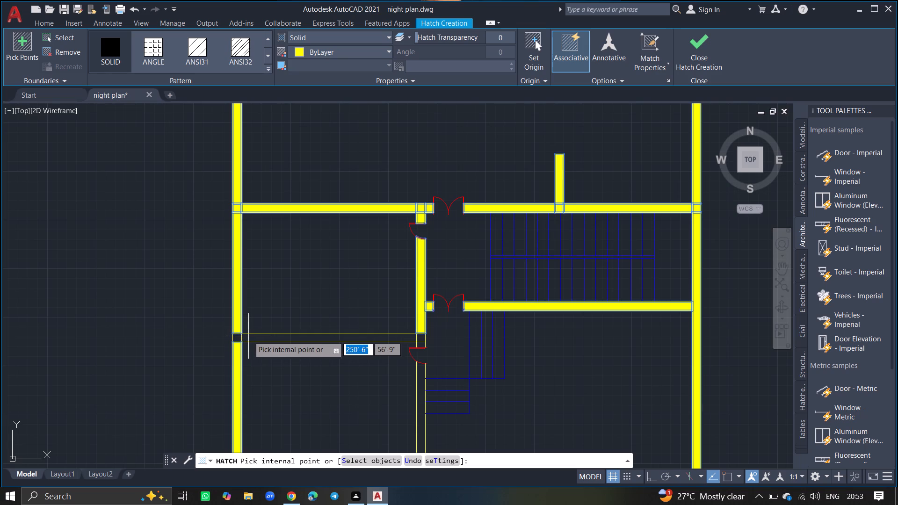
click(249, 336)
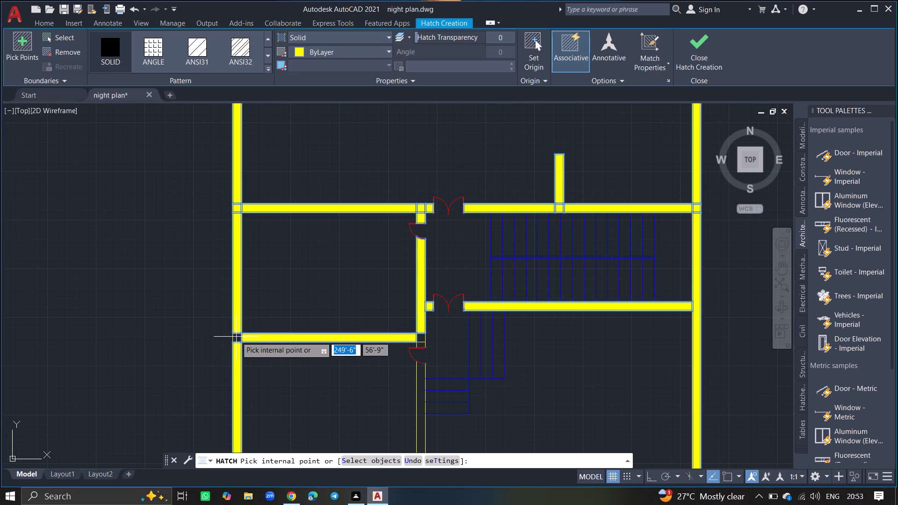
click(236, 337)
Solid-hatch the lowest stretch of the west exterior wall, its corner, and the lowest room's south wall on both sides of the window.
ctrl+scroll(236, 337, down, 4)
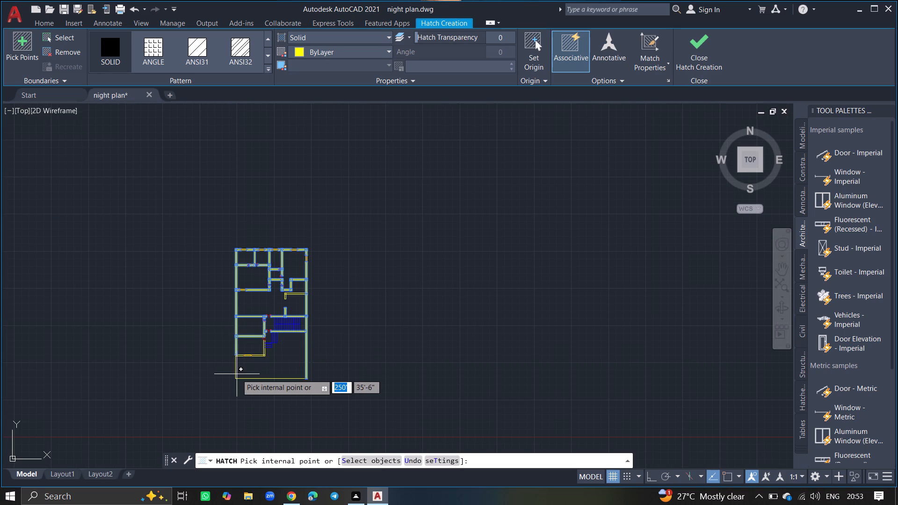
ctrl+scroll(237, 374, up, 5)
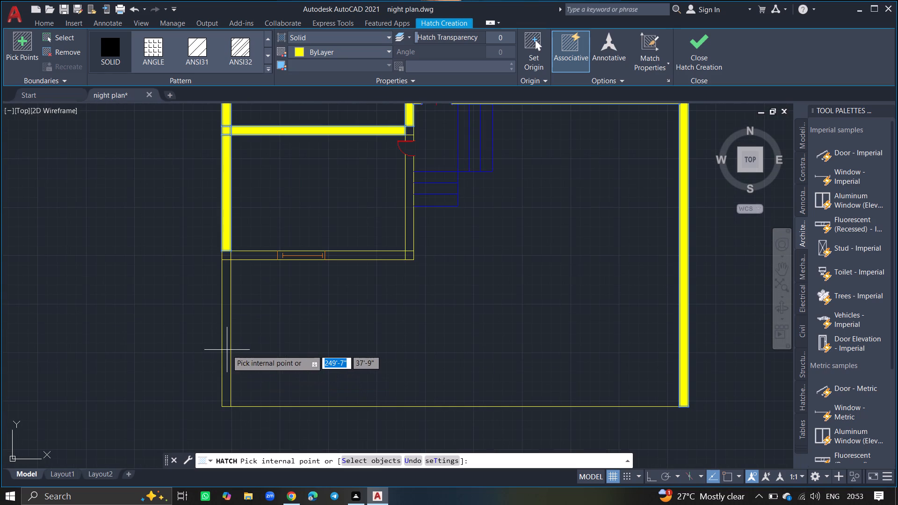
click(227, 350)
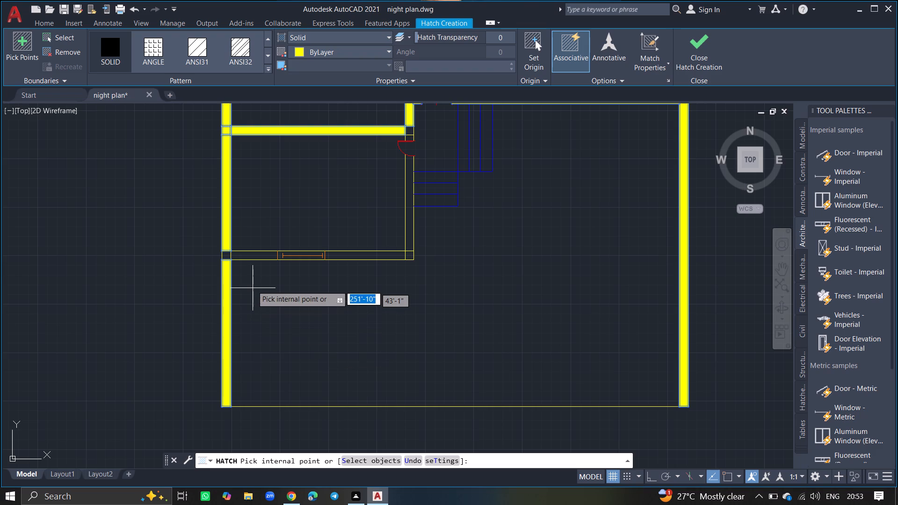
click(250, 256)
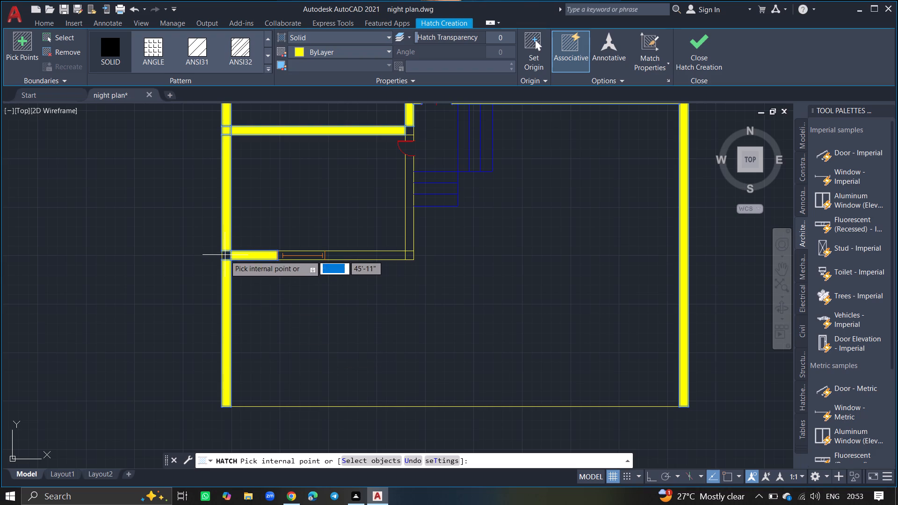
click(225, 256)
ctrl+scroll(280, 252, up, 5)
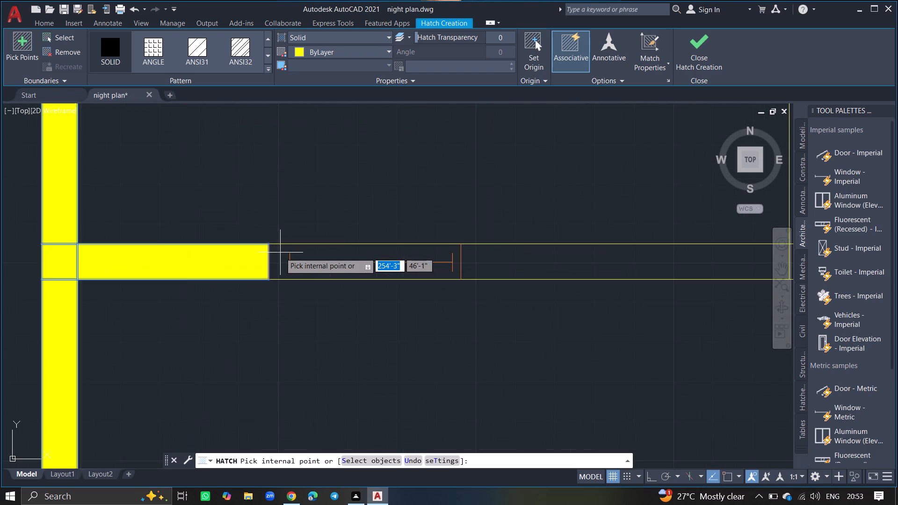
click(508, 260)
Solid-hatch the lowest room's east wall, its southeast corner, the junction with the dividing wall, and the stub above the door.
ctrl+scroll(508, 260, down, 6)
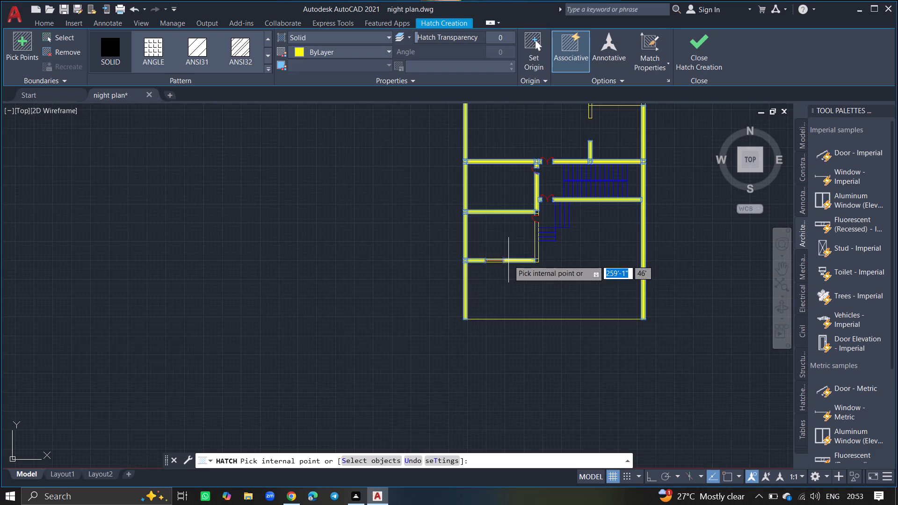
ctrl+scroll(532, 238, up, 2)
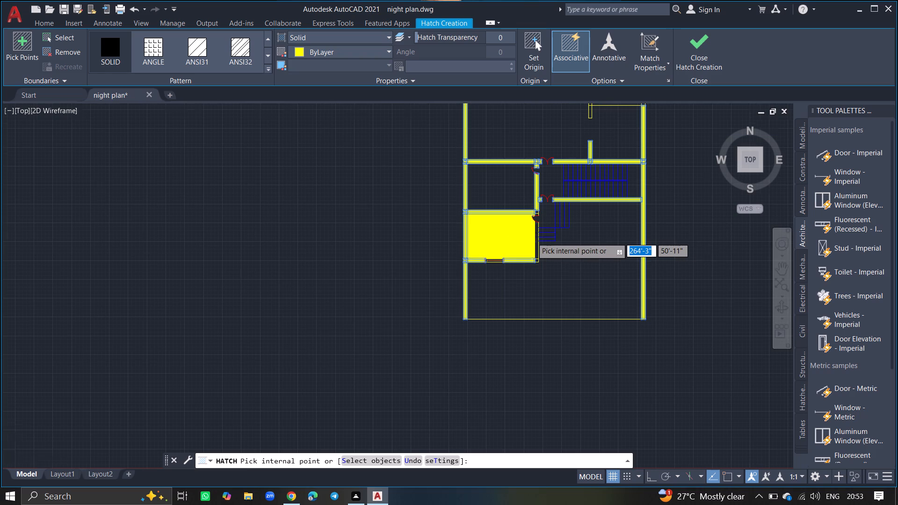
ctrl+scroll(532, 238, up, 2)
click(555, 238)
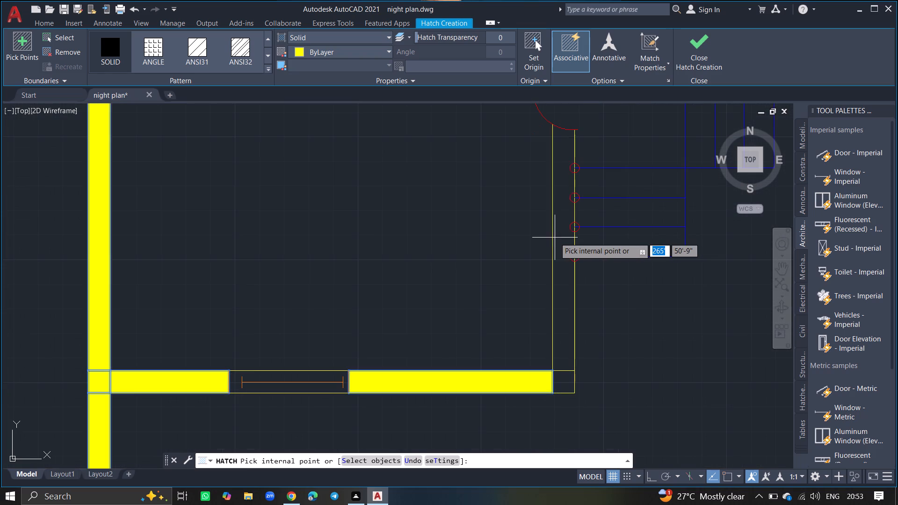
click(558, 382)
click(567, 318)
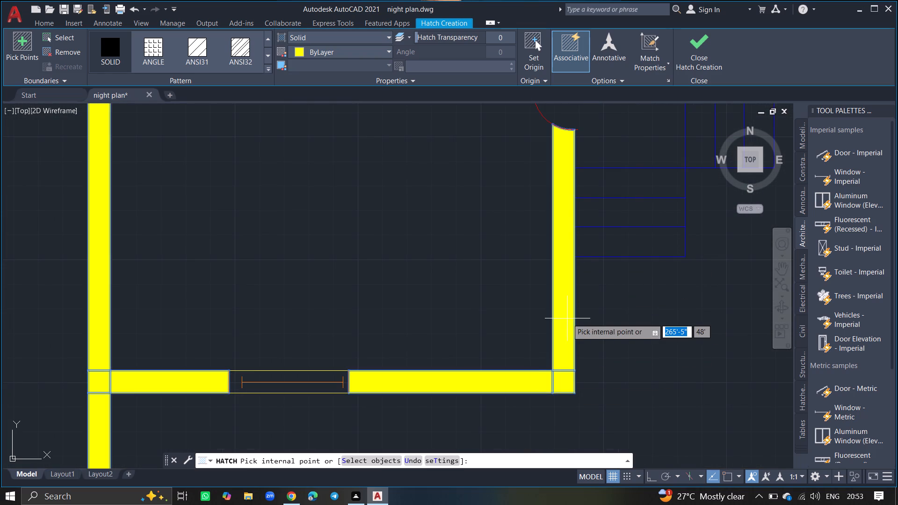
ctrl+scroll(573, 295, down, 8)
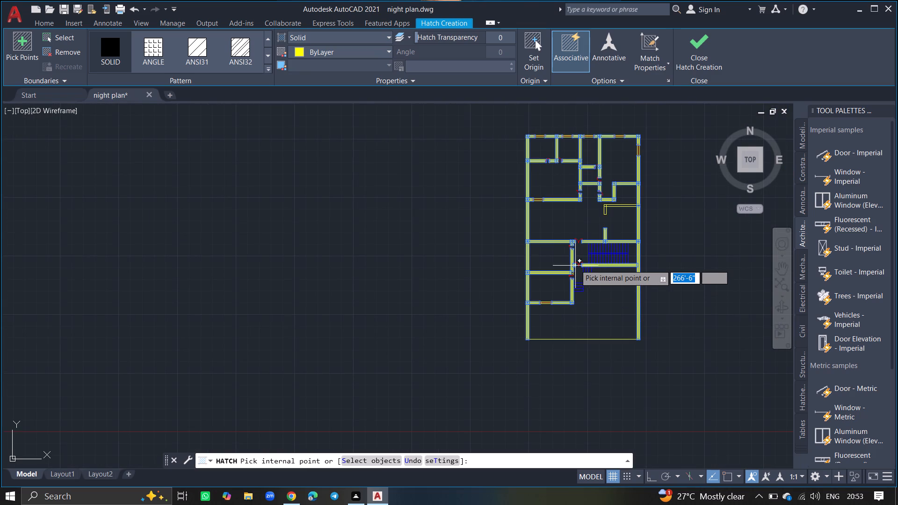
ctrl+scroll(575, 261, up, 1)
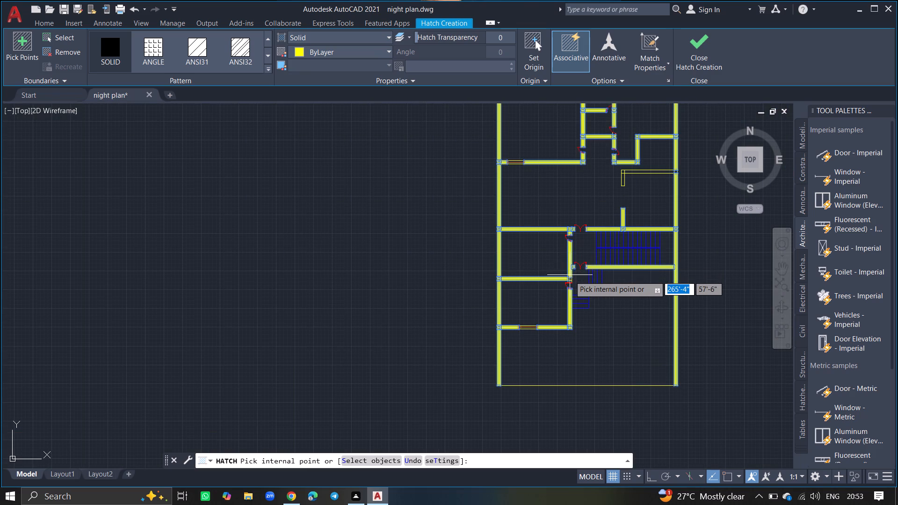
ctrl+scroll(570, 276, up, 4)
click(570, 290)
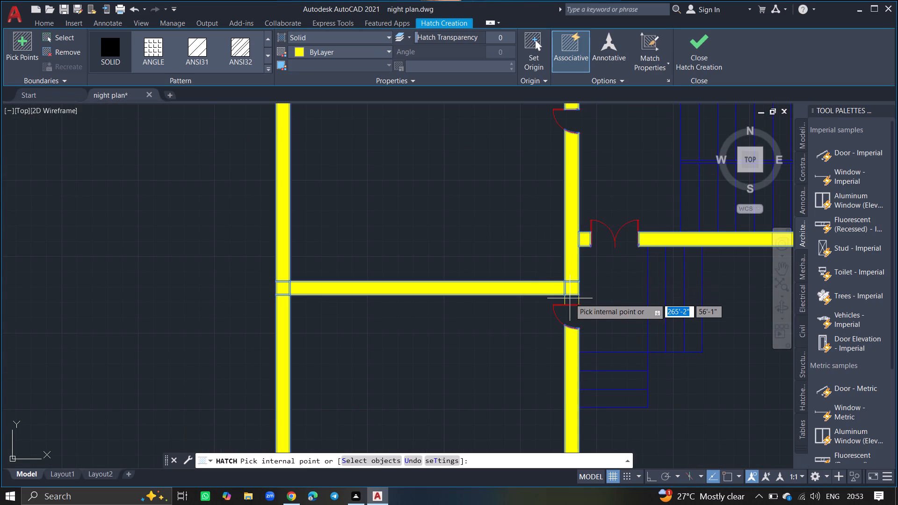
click(570, 298)
Solid-hatch the remaining L-shaped wall north of the staircase, including its corner and short leg, and finish the hatch.
ctrl+scroll(570, 298, down, 4)
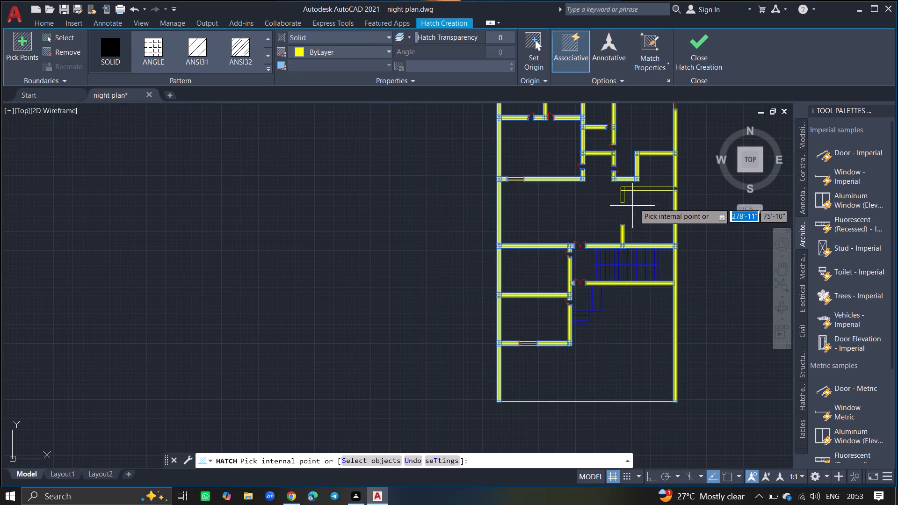
click(643, 188)
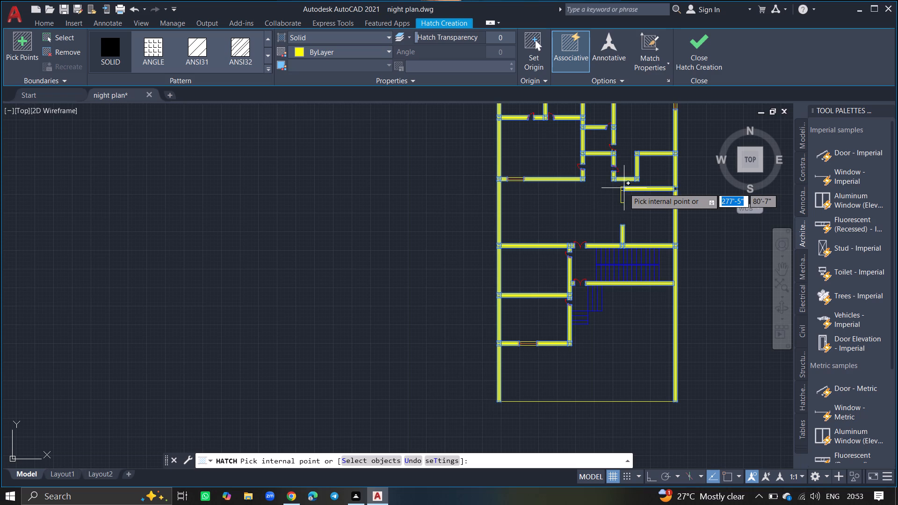
click(622, 188)
click(623, 193)
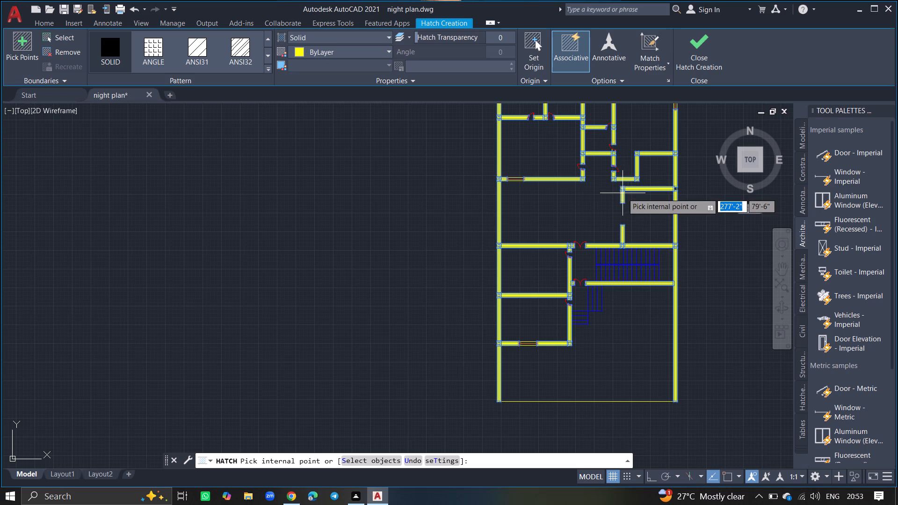
ctrl+scroll(590, 208, down, 4)
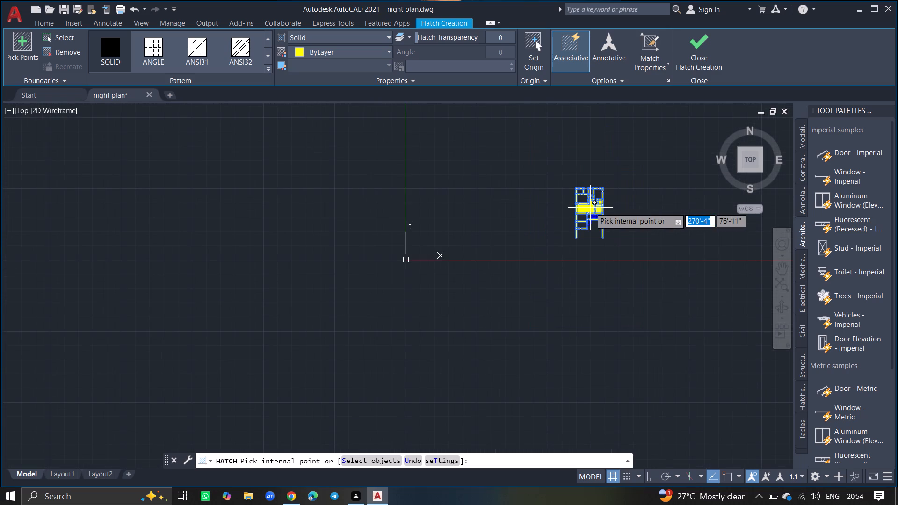
key(Return)
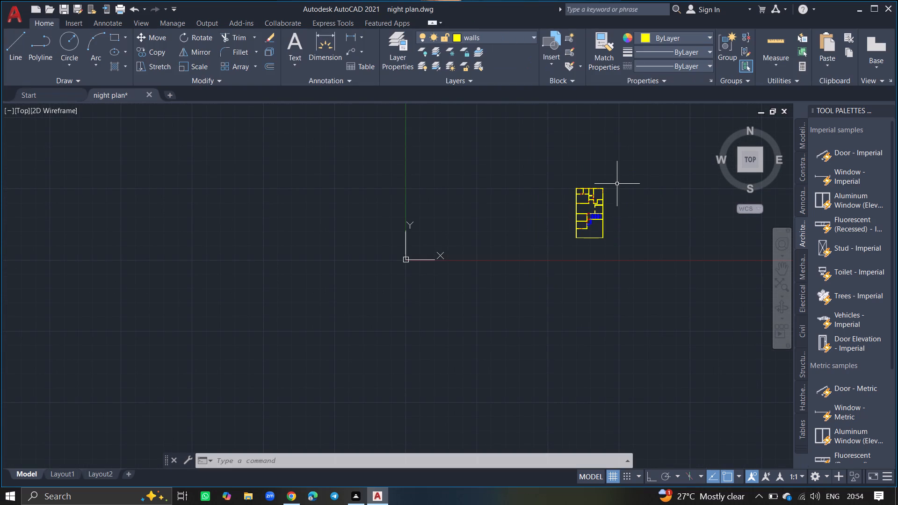
Close the Tool Palettes window to free up the drawing area.
ctrl+scroll(617, 184, up, 6)
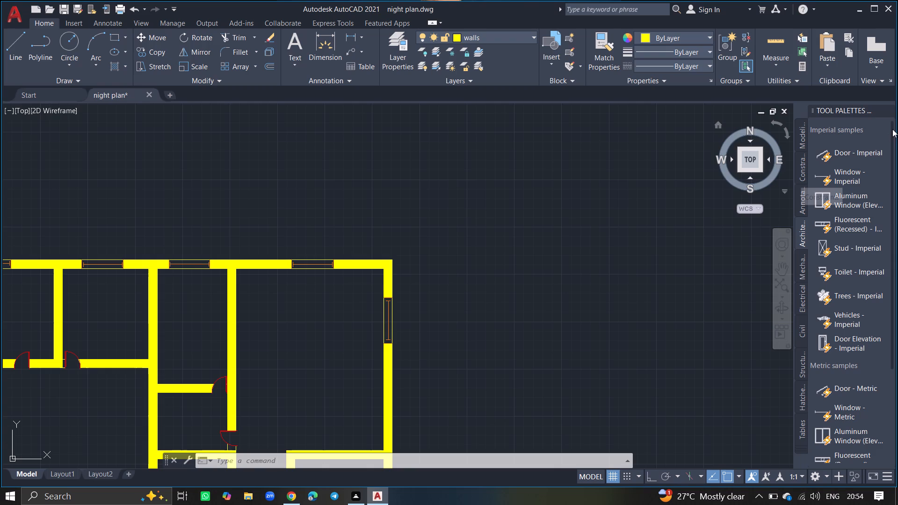
click(889, 111)
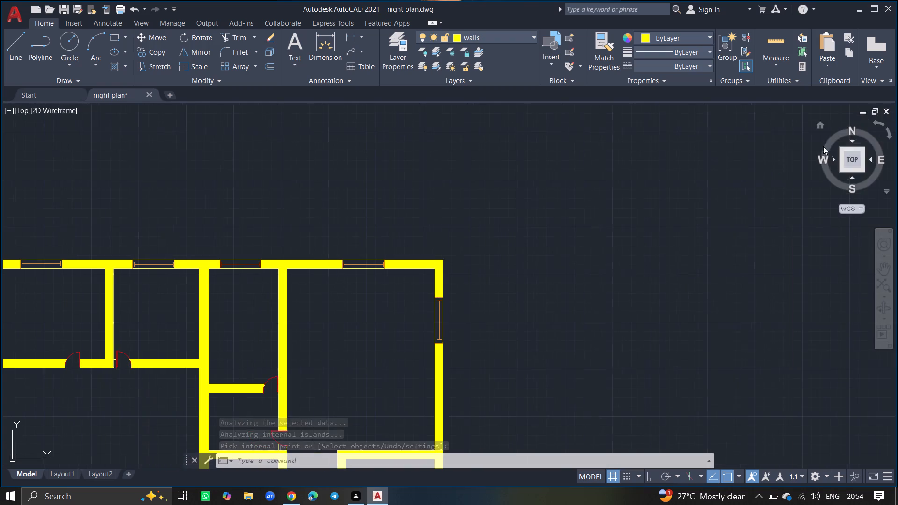
ctrl+scroll(779, 169, down, 1)
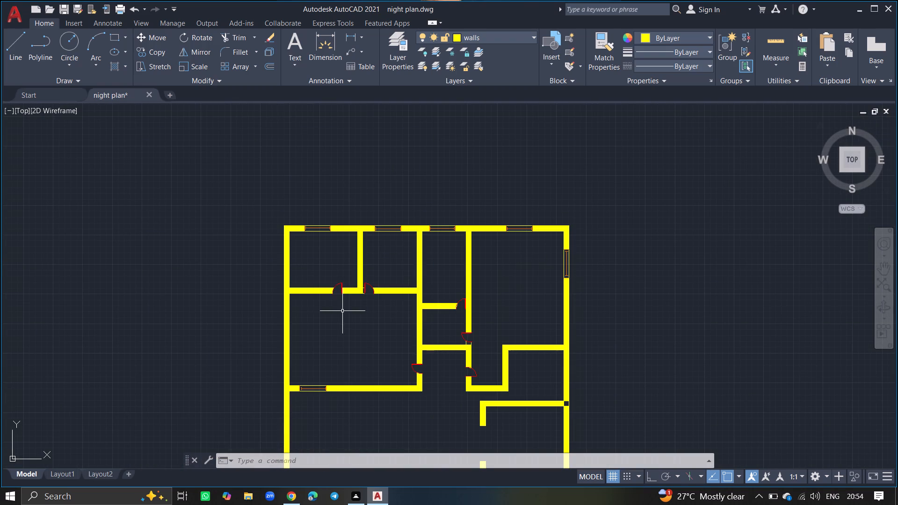
Make furniture the current layer and close the Layer Properties Manager.
click(389, 66)
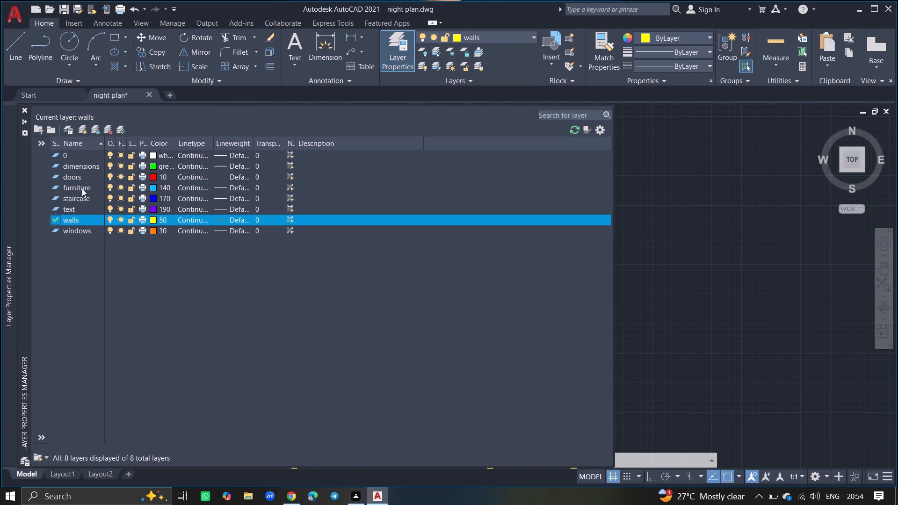
double_click(79, 187)
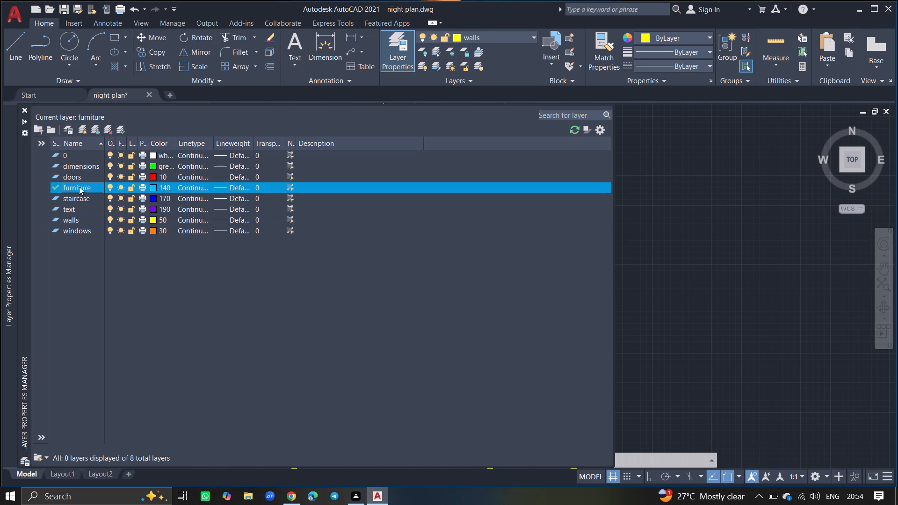
click(25, 109)
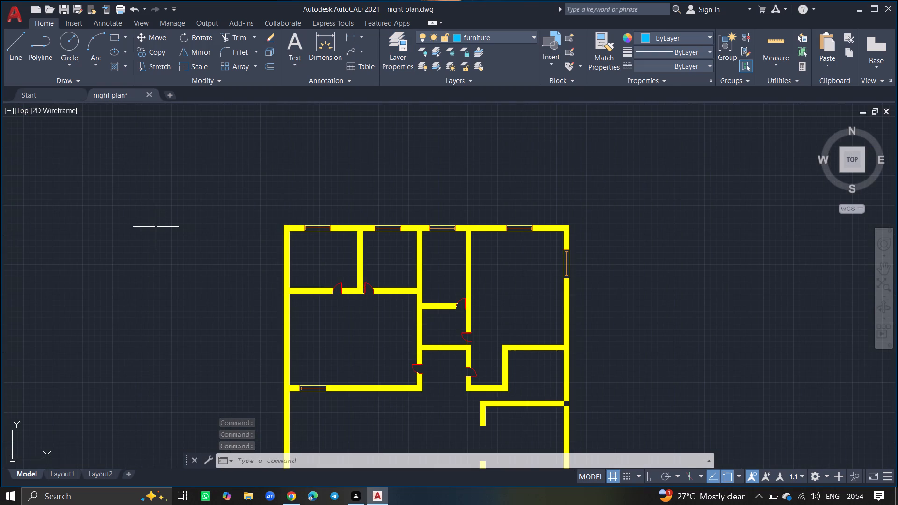
Insert the Toilet - top block from the House Designer.dwg blocks in DesignCenter beside the plan, then close DesignCenter.
key(ctrl+2)
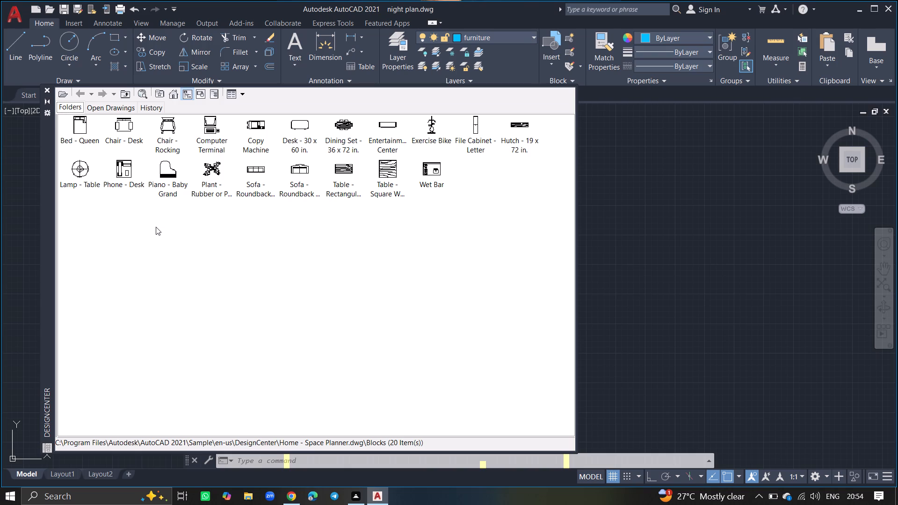
click(84, 135)
click(168, 95)
click(167, 144)
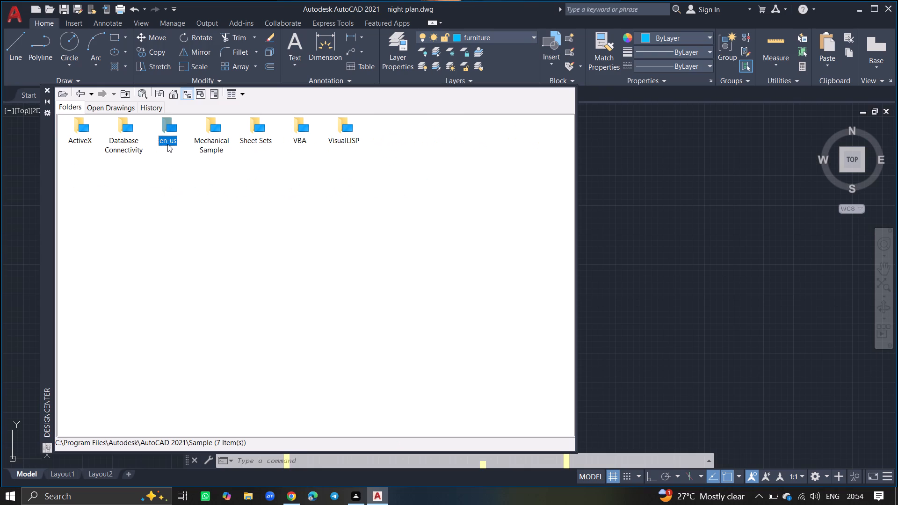
double_click(167, 144)
double_click(85, 134)
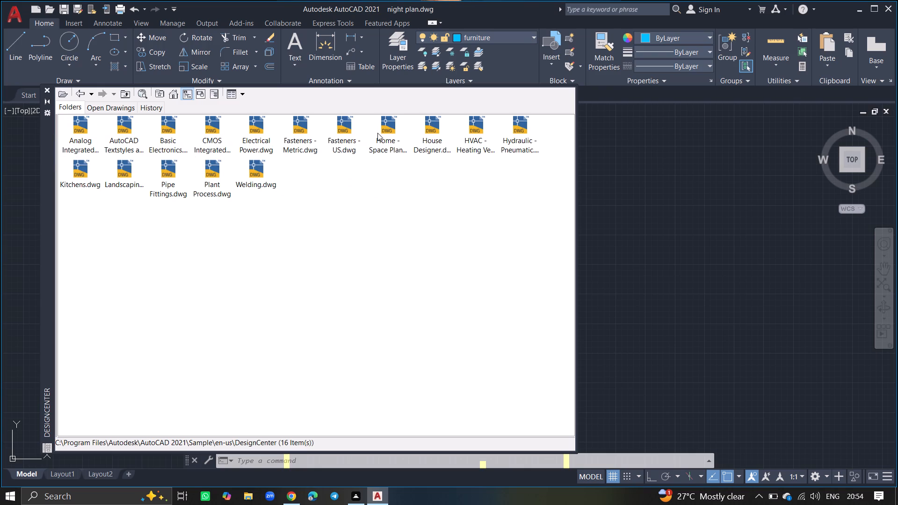
double_click(423, 122)
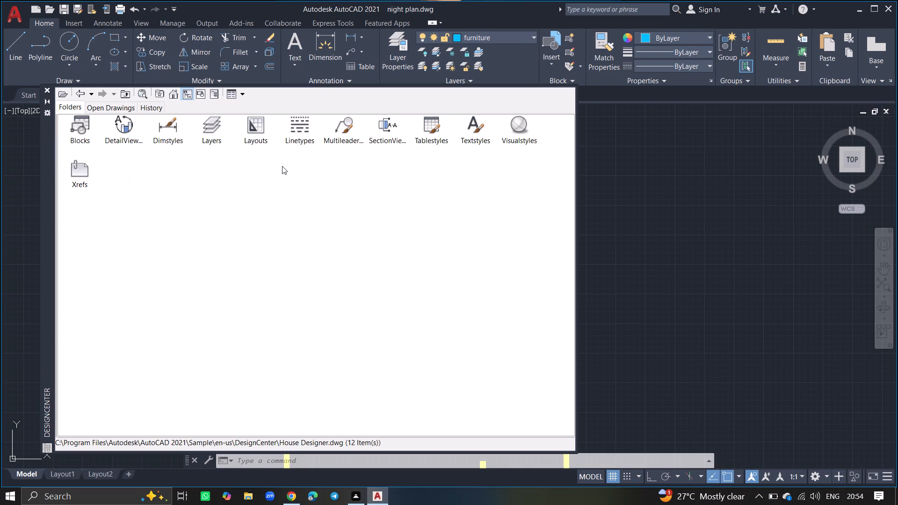
double_click(72, 129)
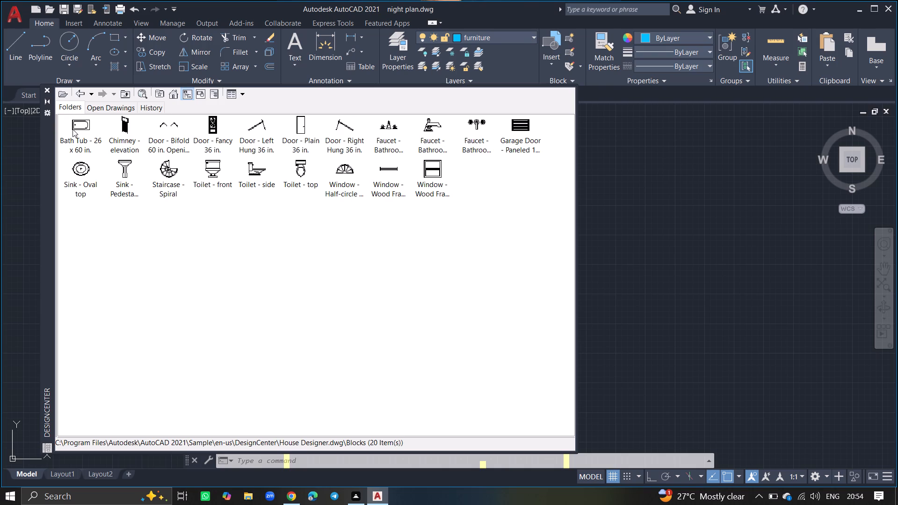
click(297, 173)
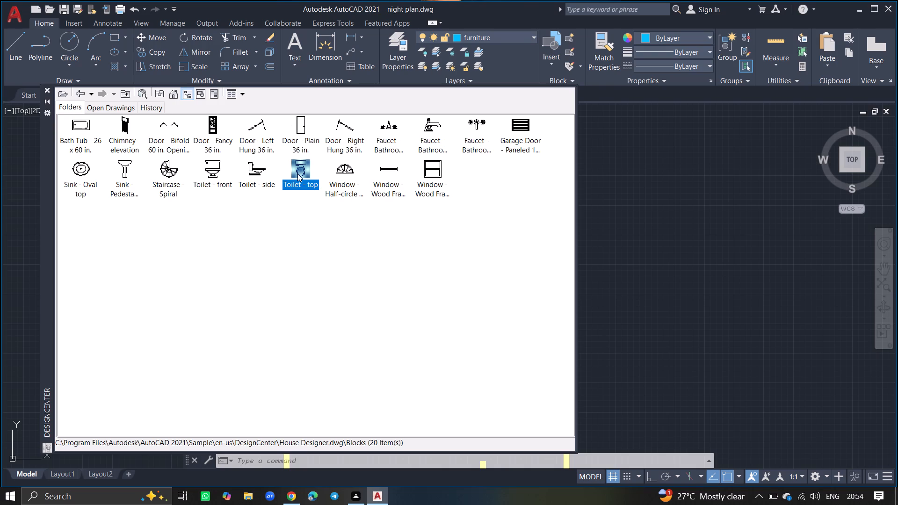
drag(297, 173, 672, 231)
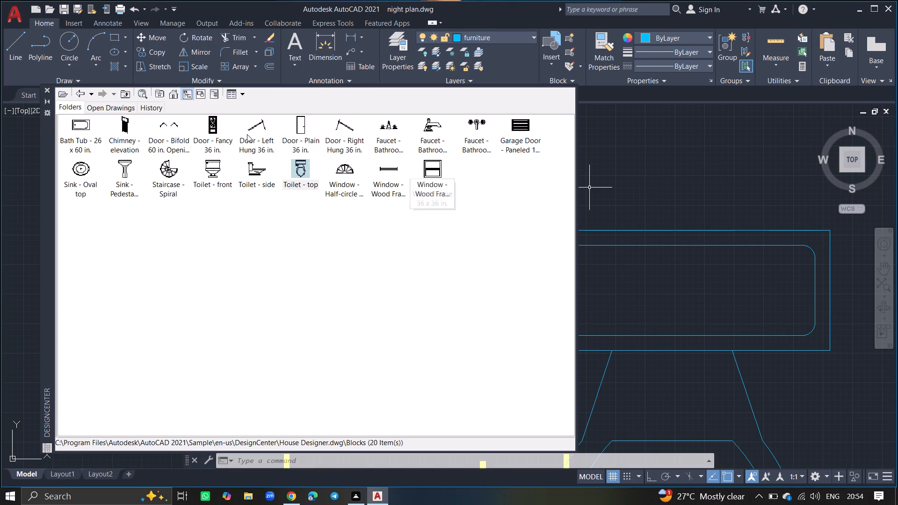
click(45, 90)
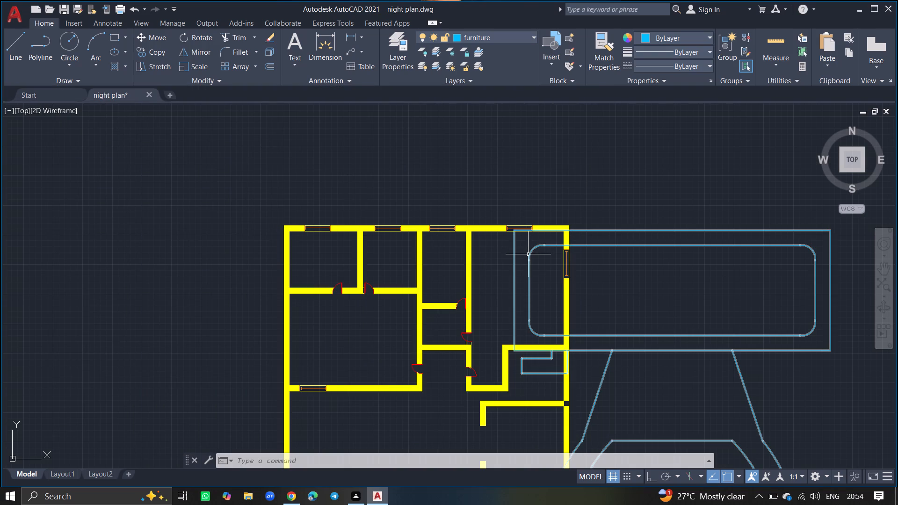
Scale the oversized toilet block down freehand to roughly fit a bathroom, using a base point inside its tank.
click(528, 254)
text(sc)
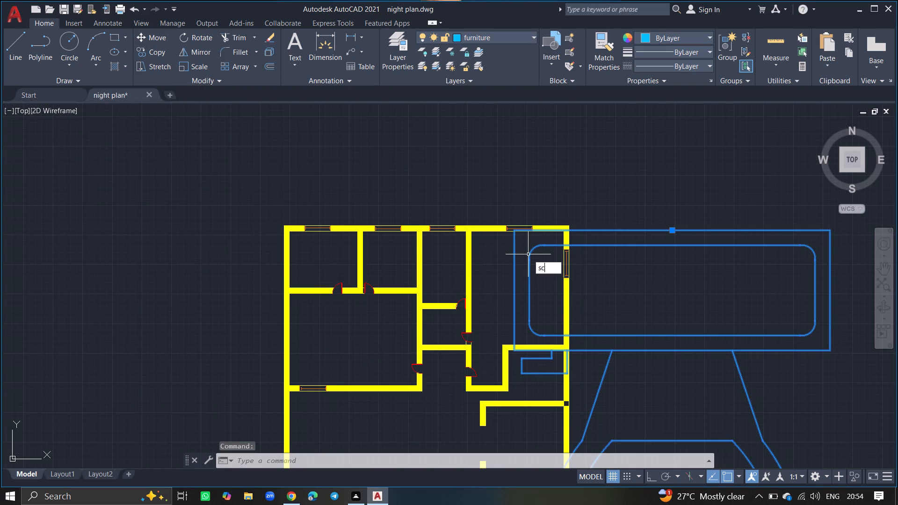
key(Return)
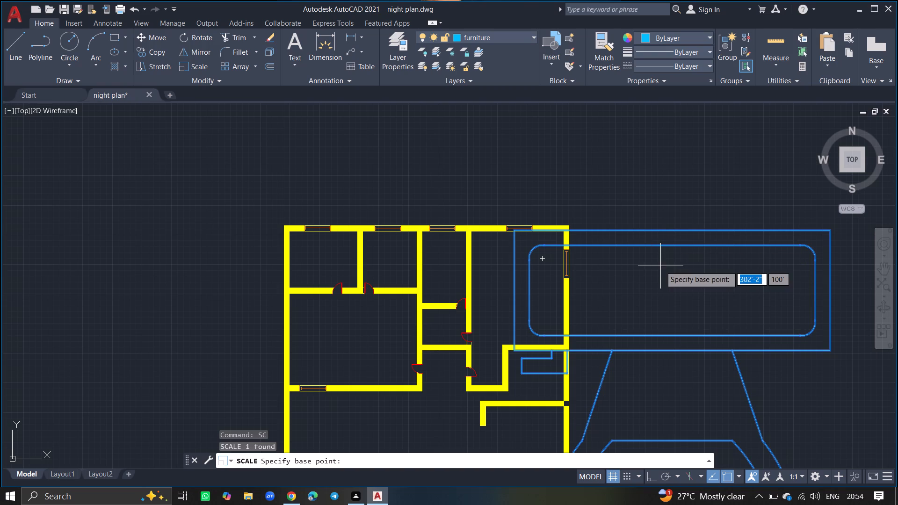
click(660, 266)
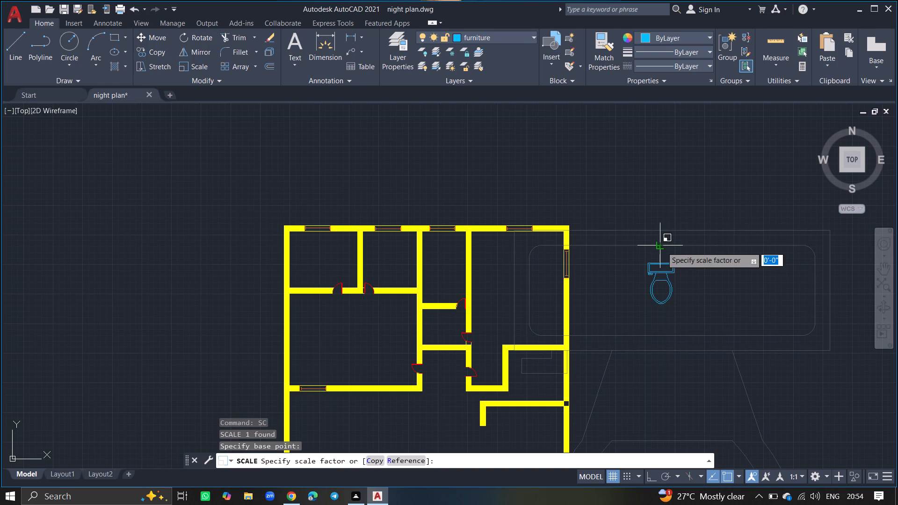
click(660, 250)
Move the toilet from outside the east wall into the northwest corner room, near the window in the north wall.
click(688, 252)
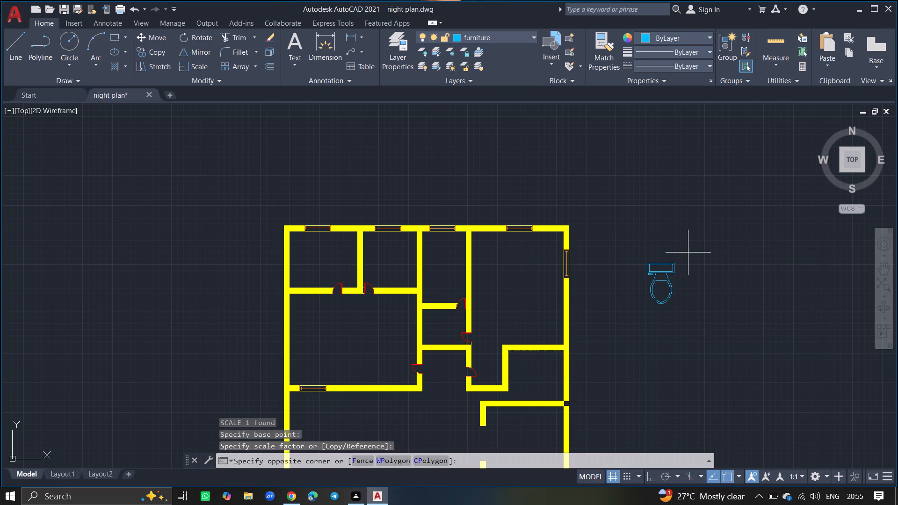
click(634, 315)
text(move)
key(Return)
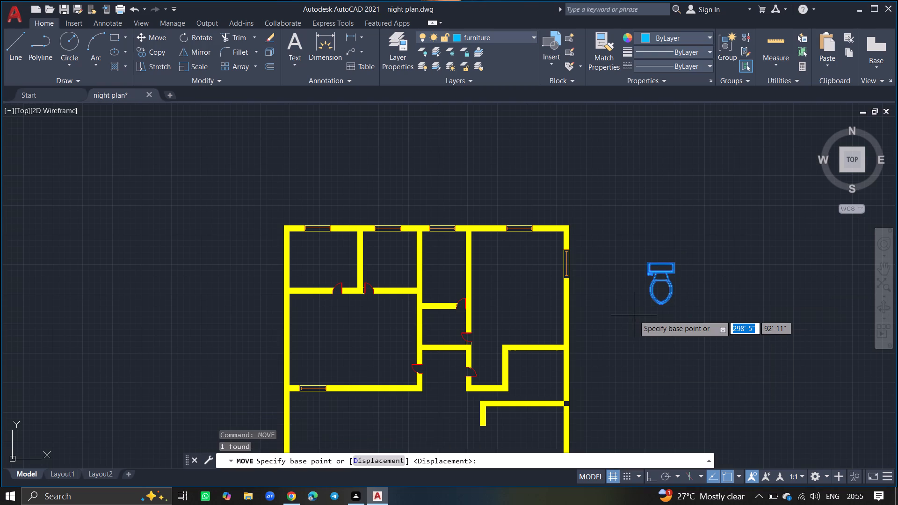
click(662, 281)
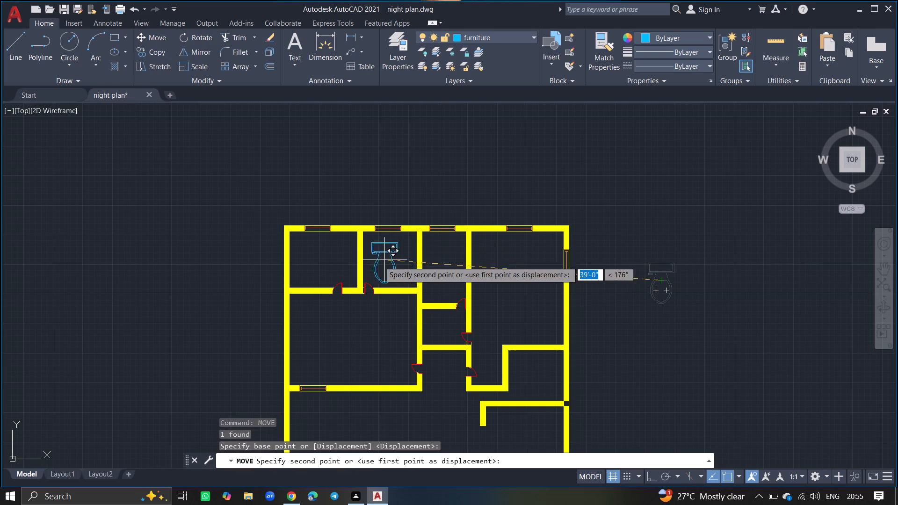
ctrl+scroll(324, 252, up, 4)
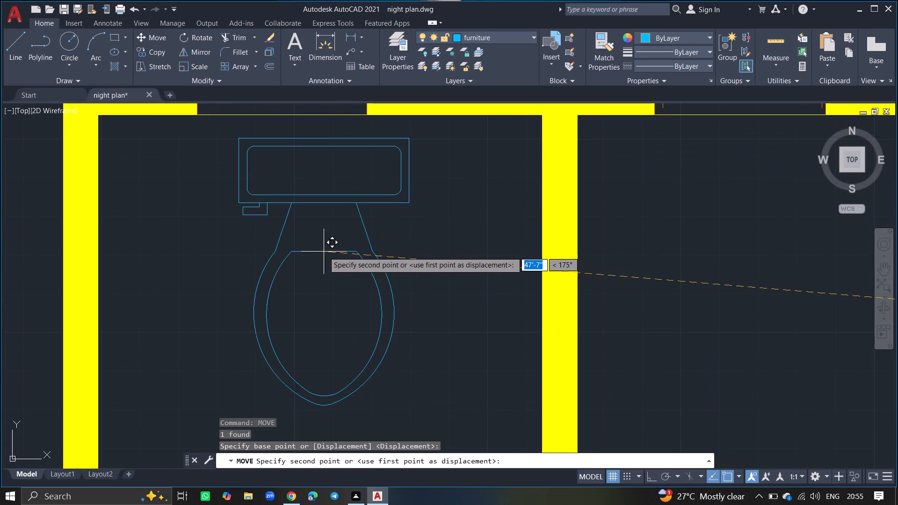
click(299, 237)
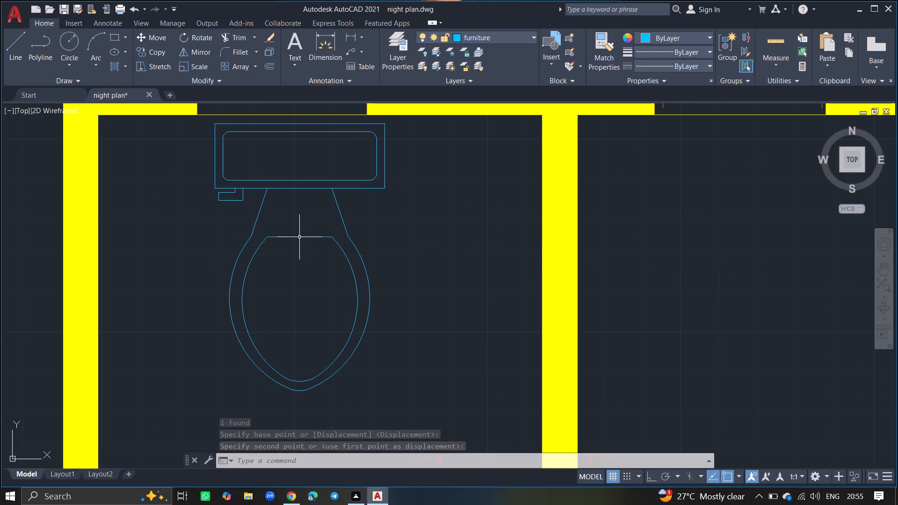
Scale the toilet in the northwest room down further so it suits the room size.
ctrl+scroll(313, 215, down, 5)
click(322, 209)
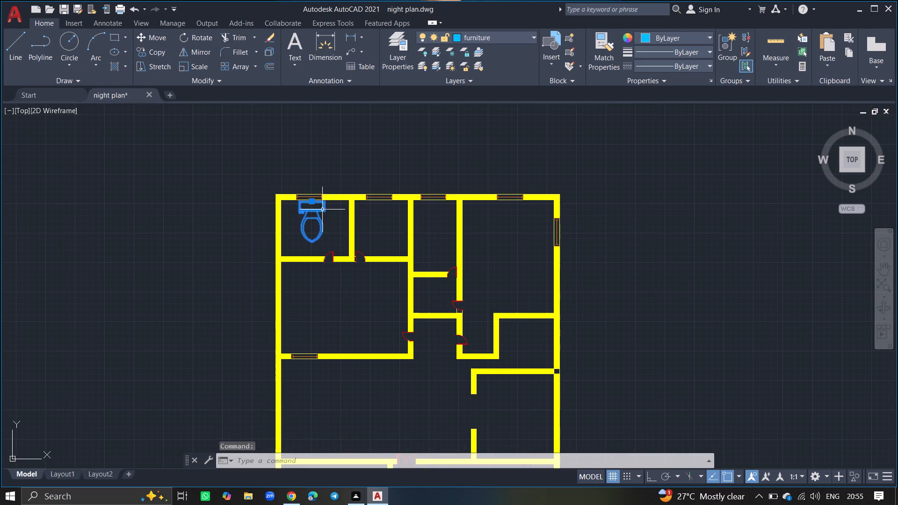
text(sc)
key(Return)
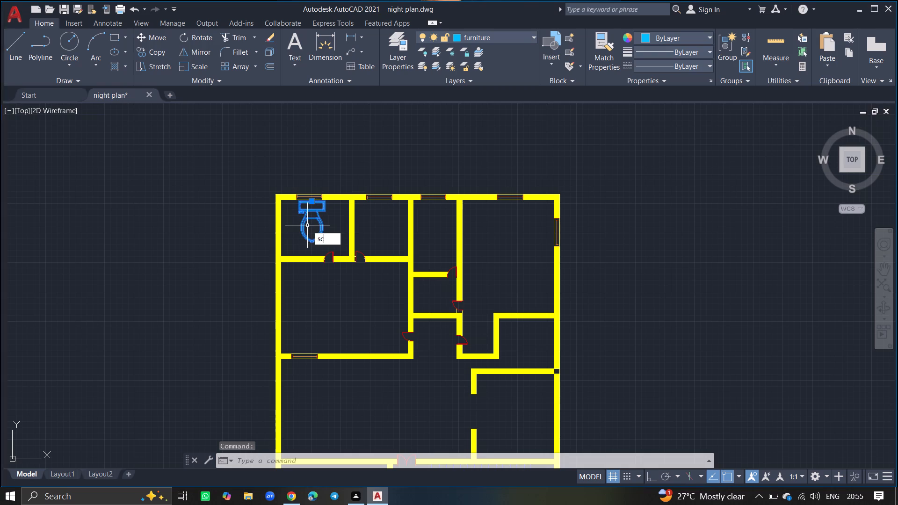
drag(313, 225, 313, 216)
ctrl+scroll(313, 216, up, 3)
click(313, 216)
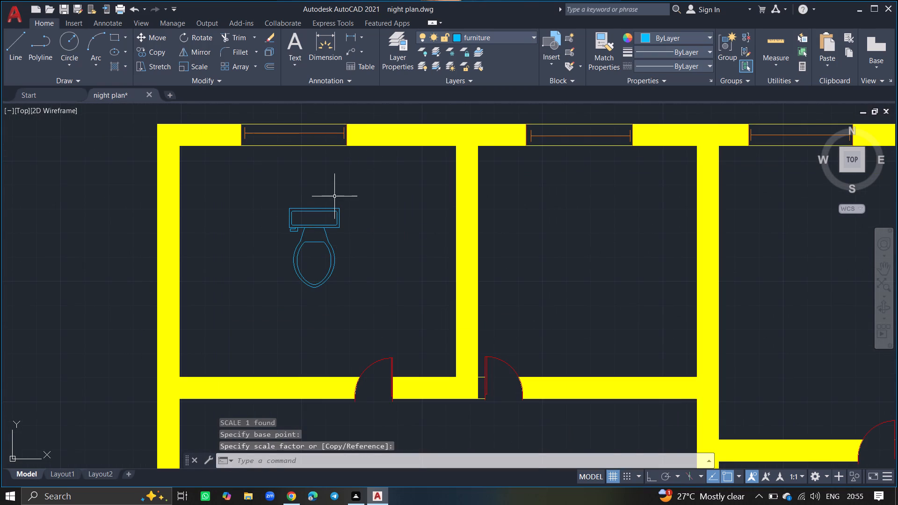
Move the reduced toilet up against the north wall, centred roughly below the northwest room's window.
click(334, 196)
click(271, 290)
text(move)
key(Return)
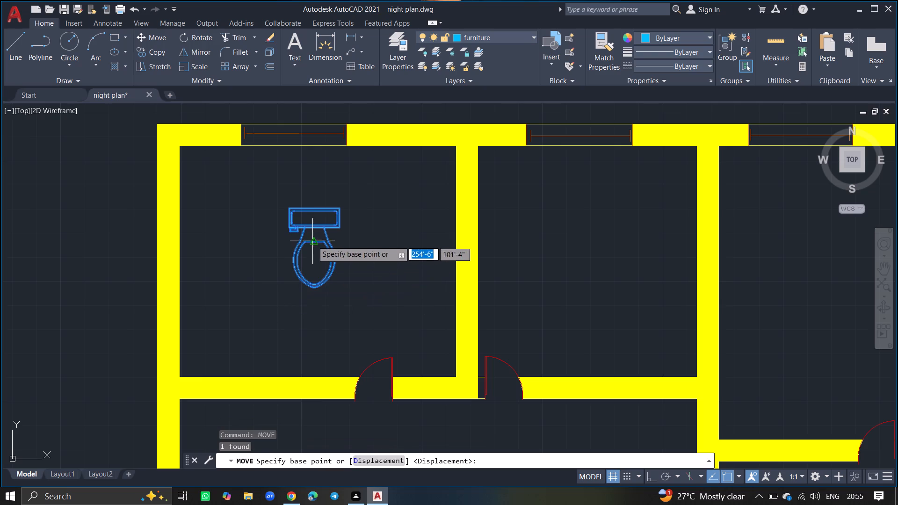
click(315, 231)
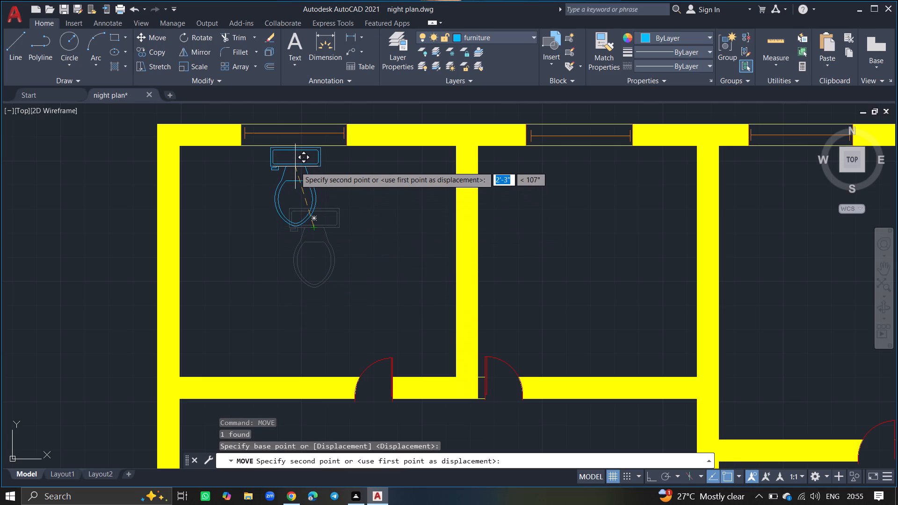
click(295, 168)
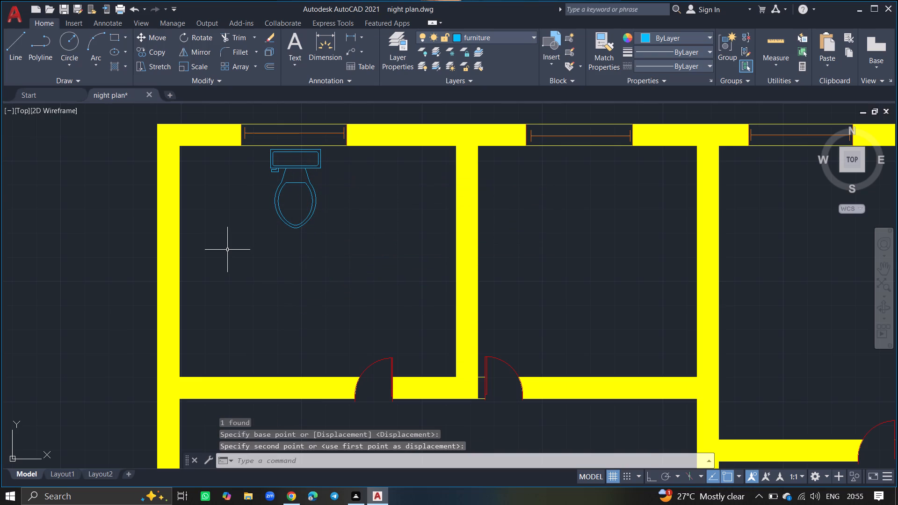
Copy the toilet into the adjacent room to the east, just below its north window, and finish the copy.
ctrl+scroll(227, 250, down, 2)
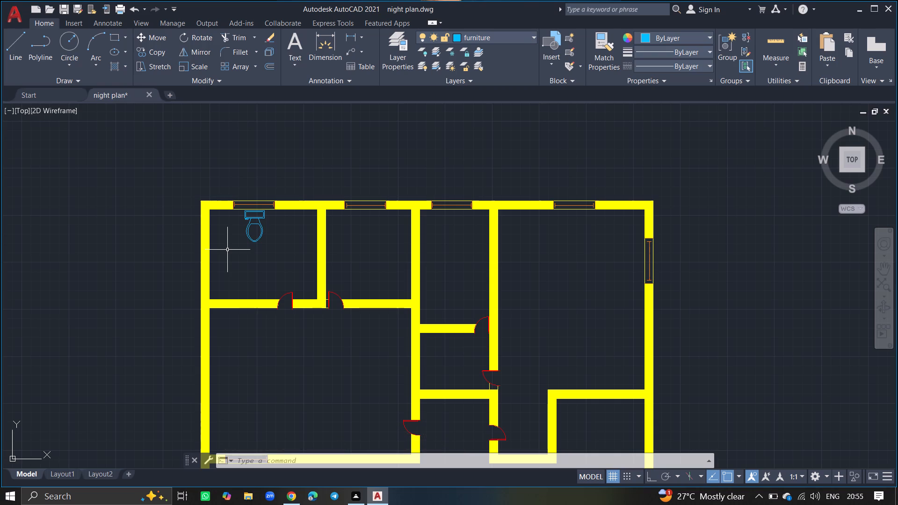
drag(248, 233, 248, 260)
text(copy)
key(Return)
click(253, 233)
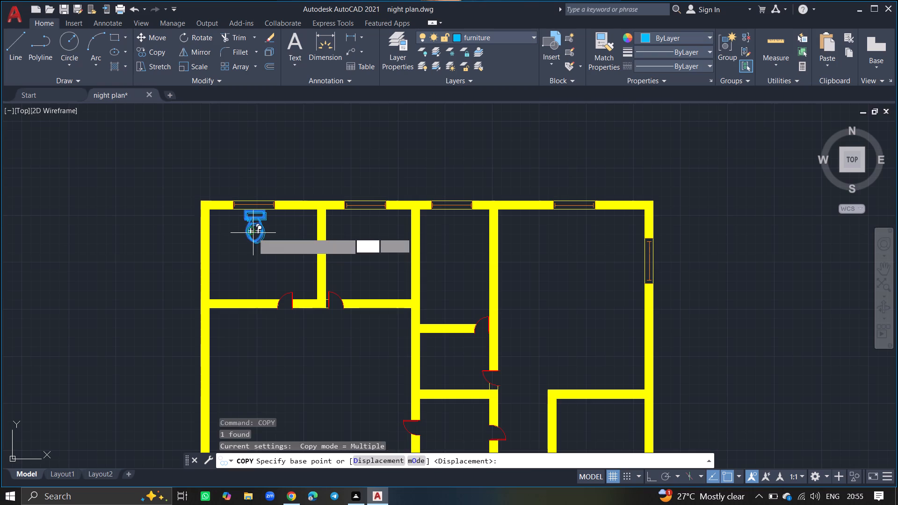
ctrl+scroll(351, 228, up, 3)
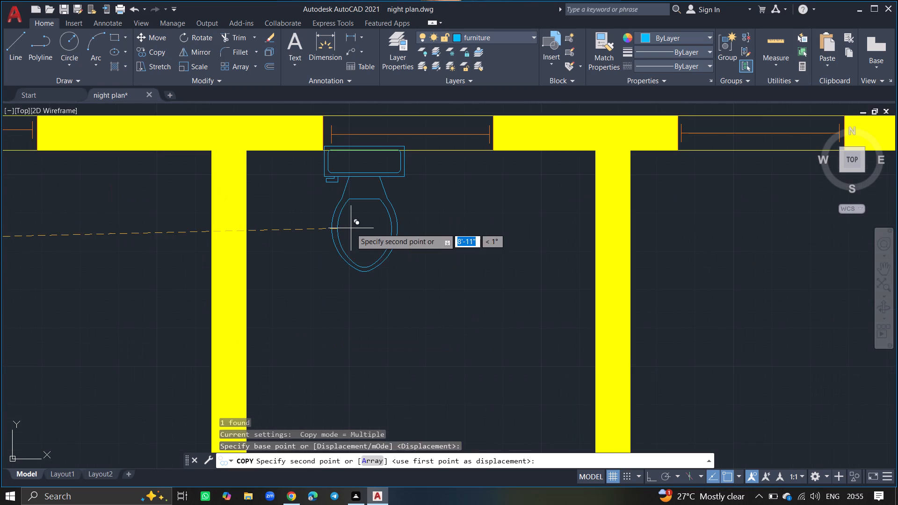
click(346, 243)
key(Return)
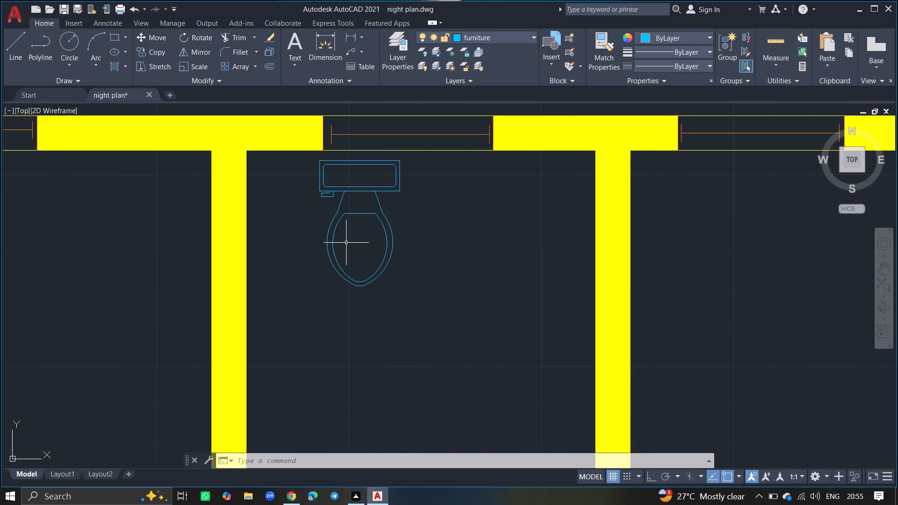
Insert the Sink-single - 30 in top block from the Kitchens.dwg blocks in DesignCenter, then close DesignCenter.
key(ctrl+2)
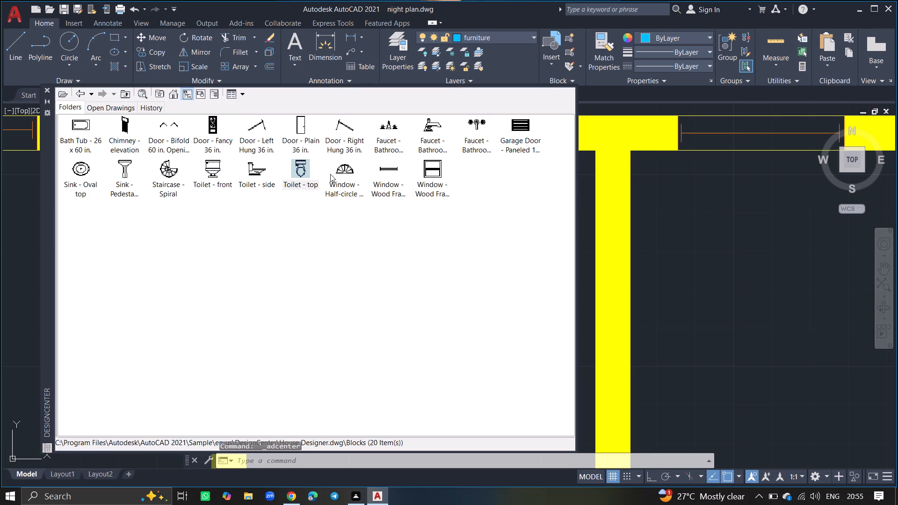
click(172, 96)
double_click(170, 136)
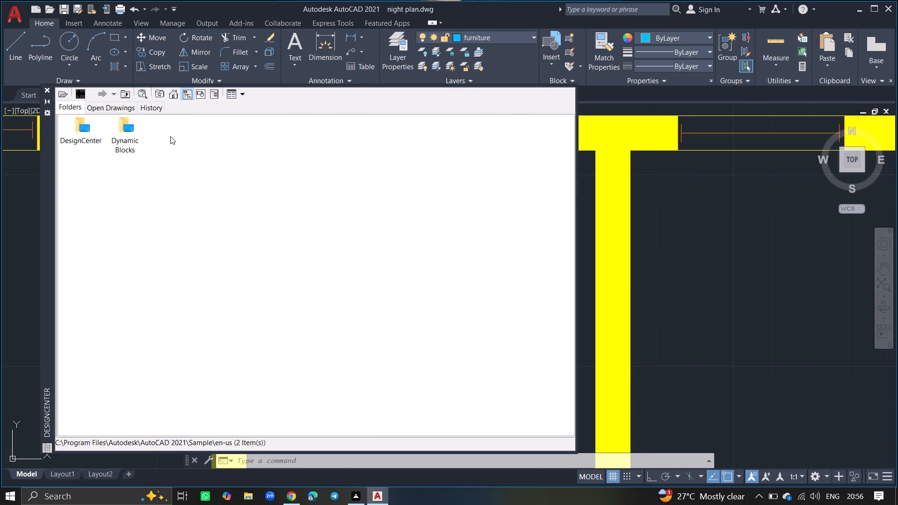
double_click(84, 137)
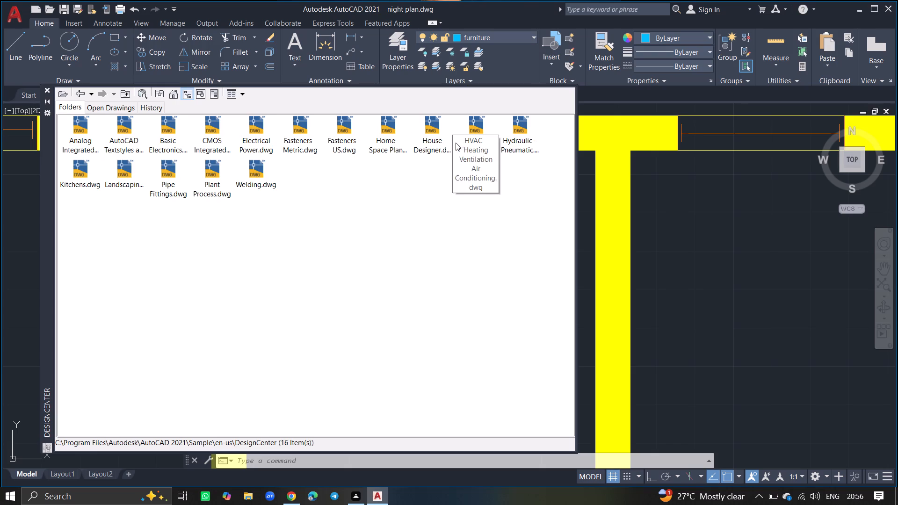
double_click(84, 174)
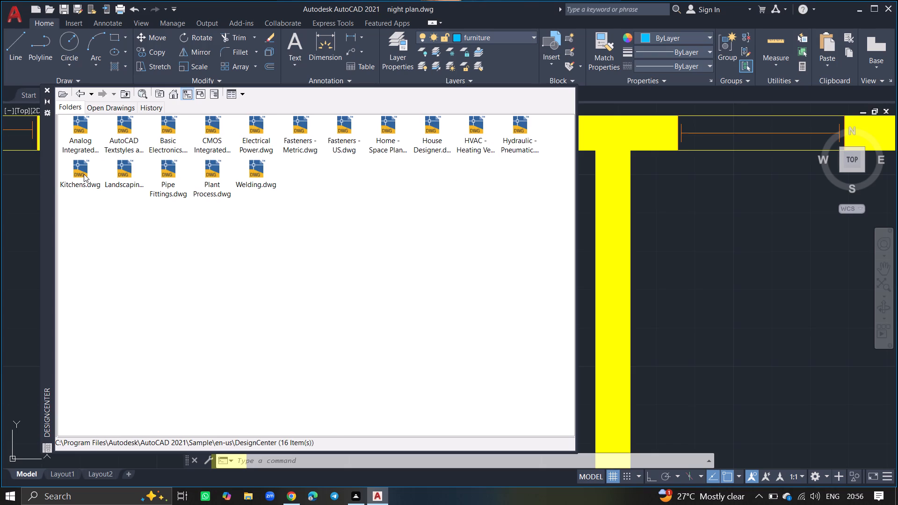
double_click(75, 124)
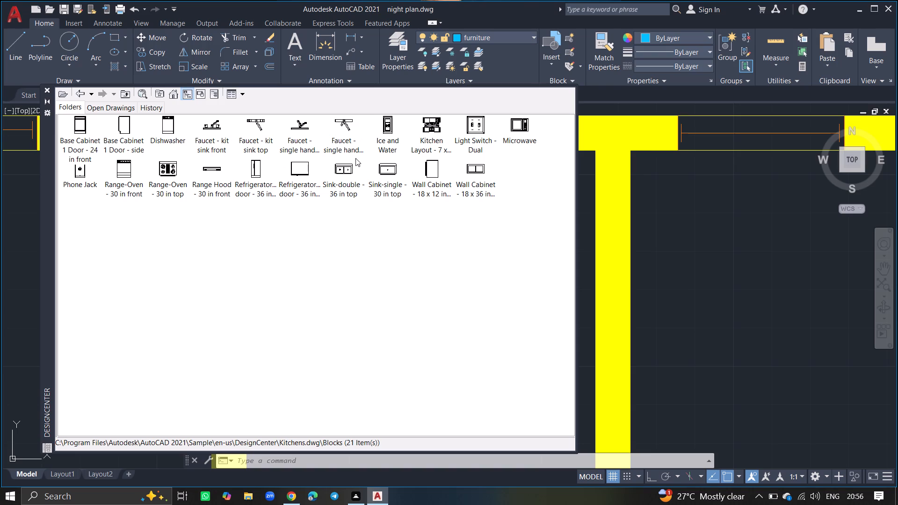
click(383, 170)
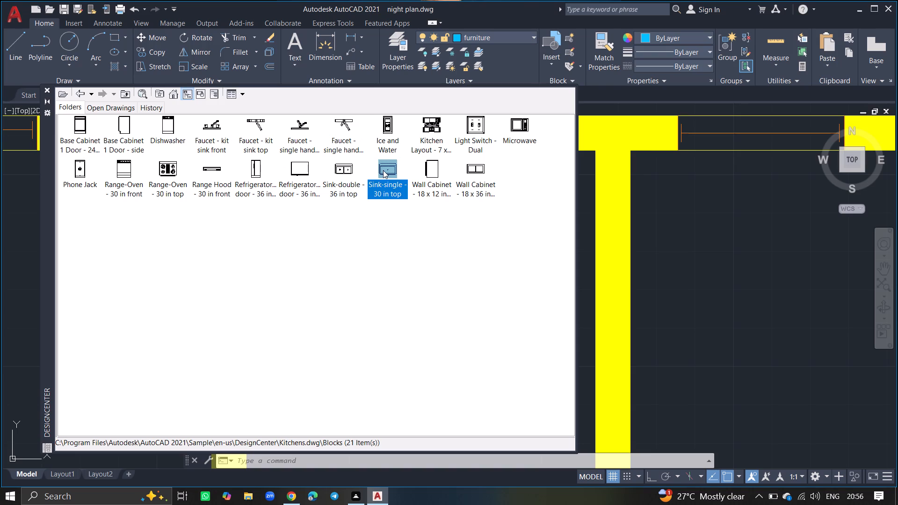
drag(383, 170, 733, 240)
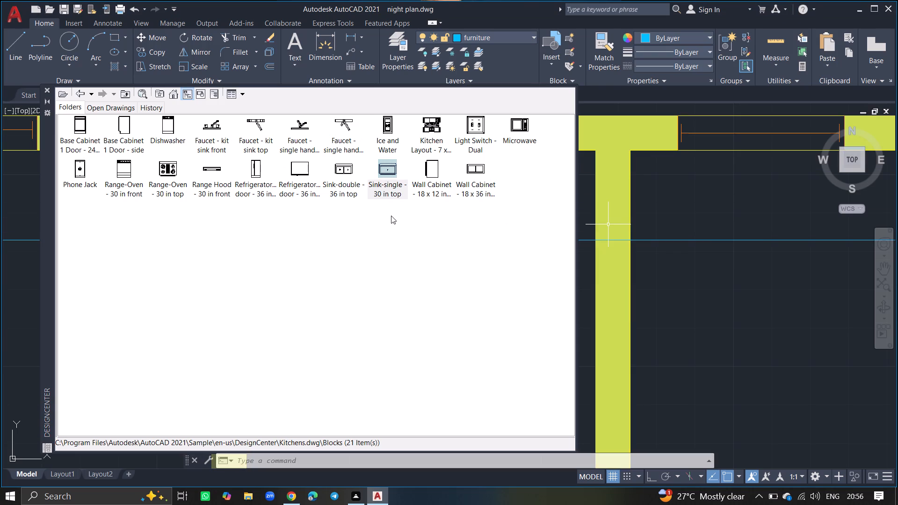
click(46, 88)
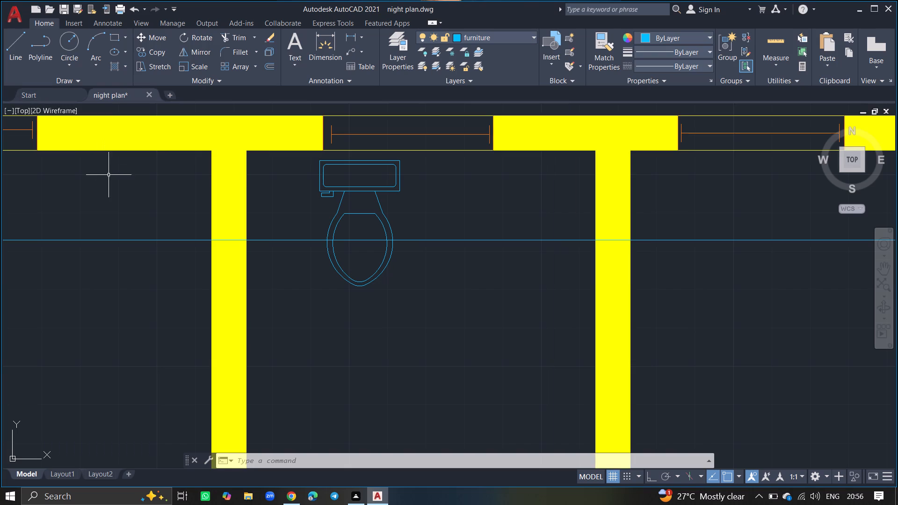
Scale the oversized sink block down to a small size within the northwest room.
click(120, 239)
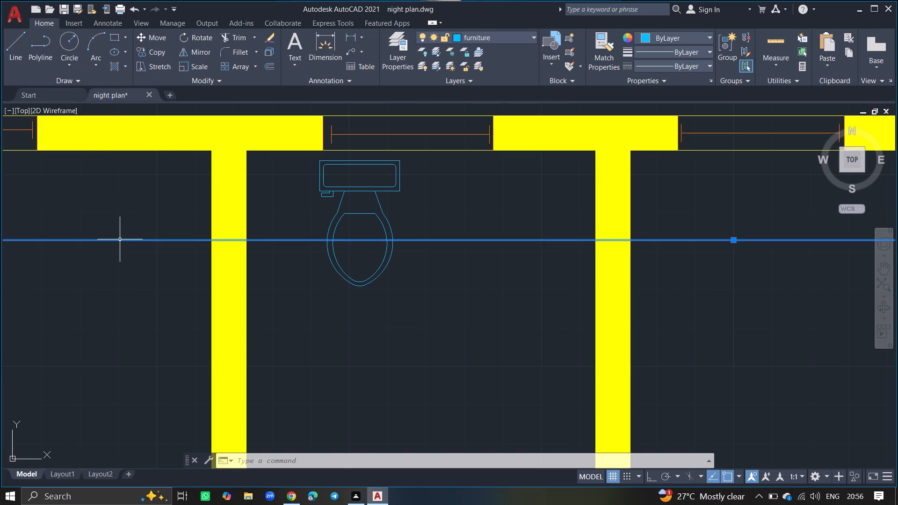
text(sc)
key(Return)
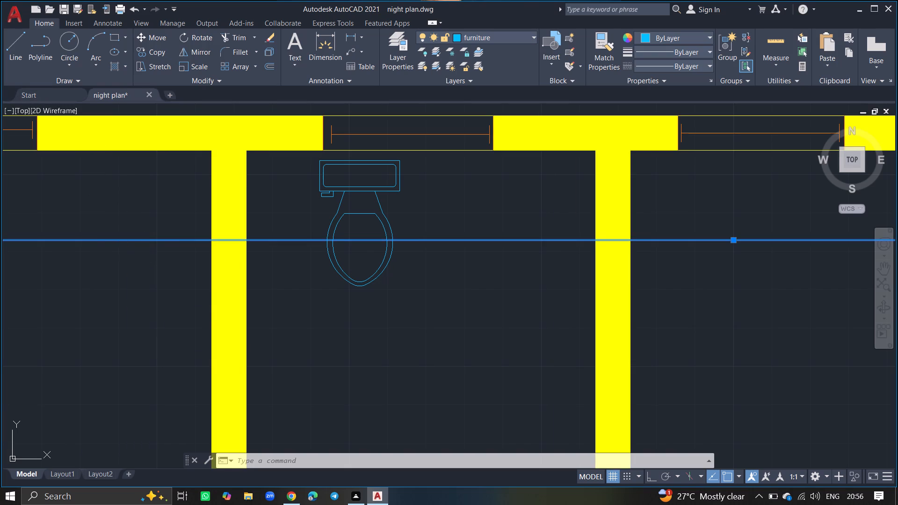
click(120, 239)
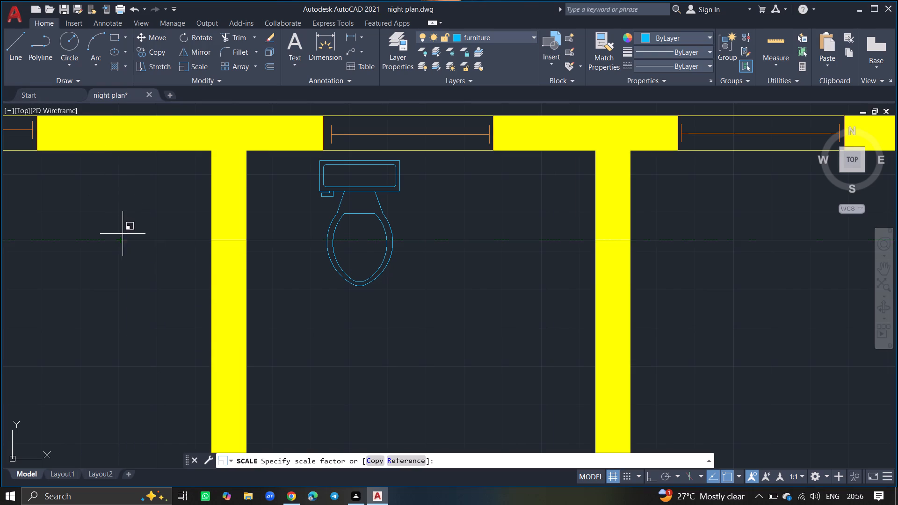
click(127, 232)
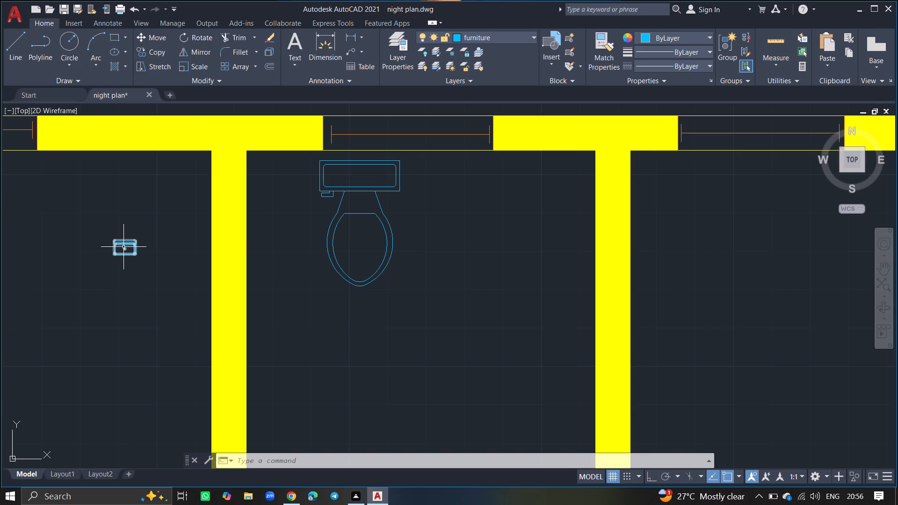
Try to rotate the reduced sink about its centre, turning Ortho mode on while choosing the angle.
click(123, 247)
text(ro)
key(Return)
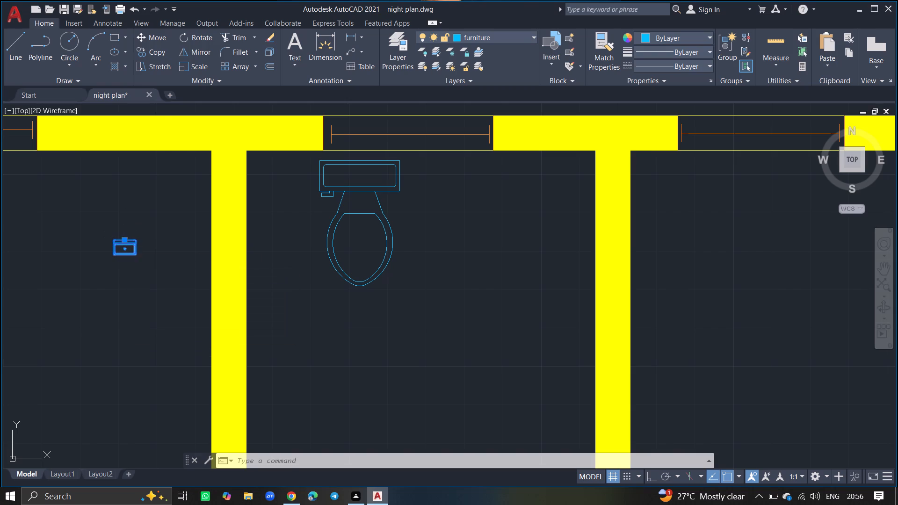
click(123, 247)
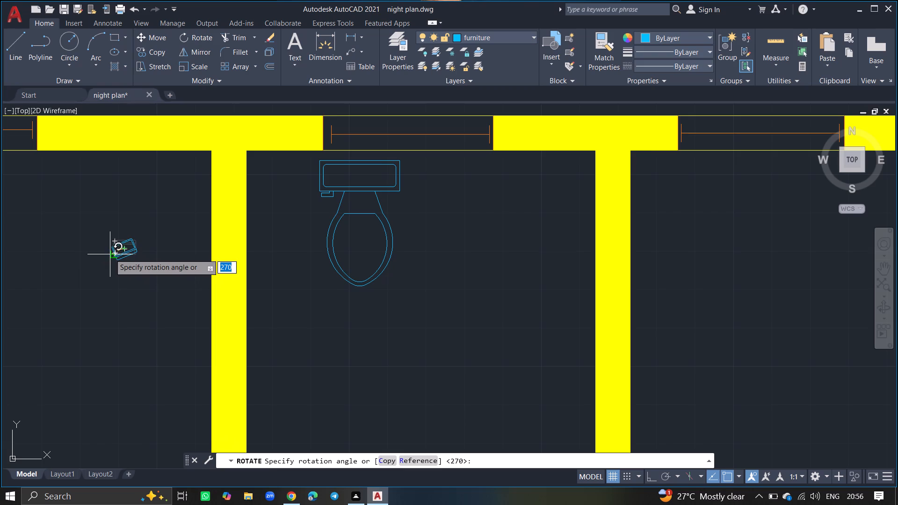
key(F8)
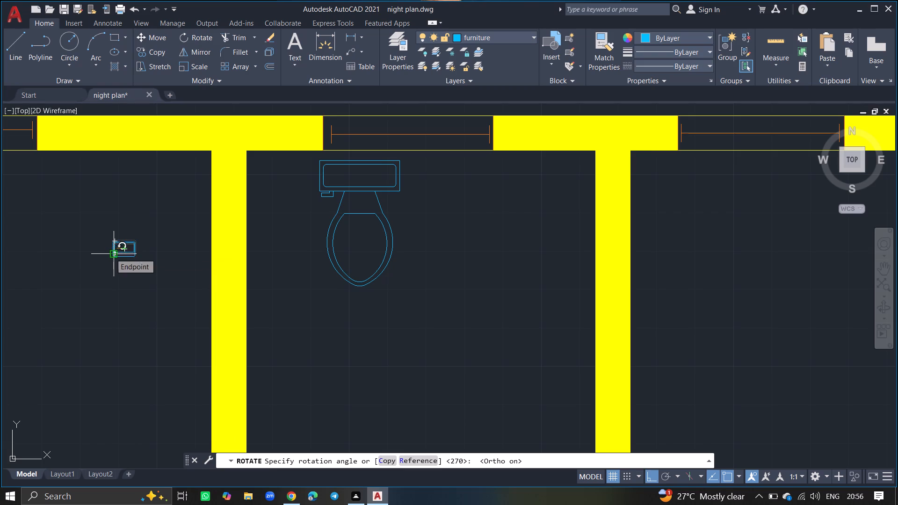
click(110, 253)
Delete the small rotated sink block from the northwest room.
click(117, 257)
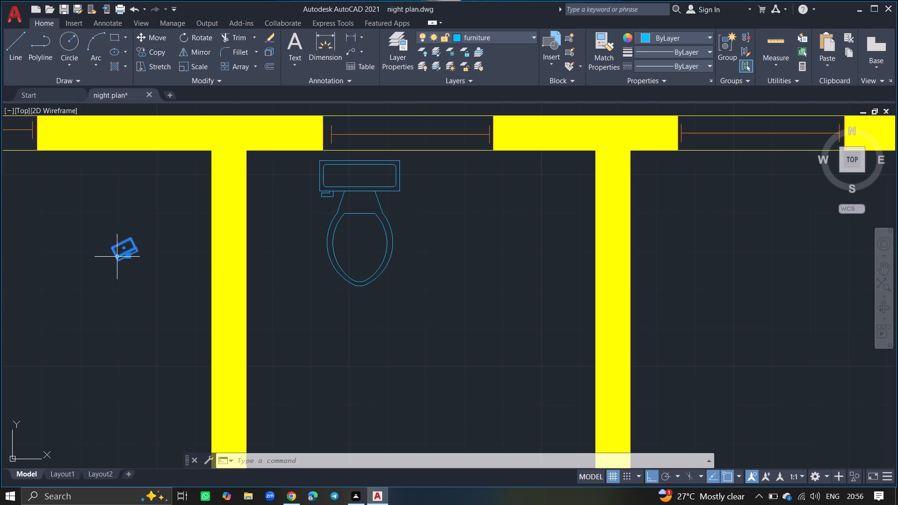
key(Delete)
Draw a small rectangular basin against the south wall of the second toilet room, just east of its door.
ctrl+scroll(117, 257, down, 1)
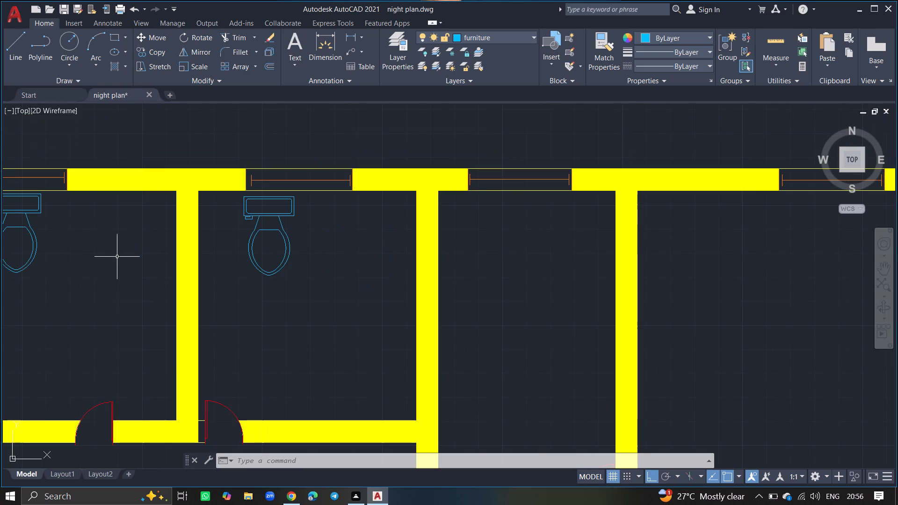
text(rec)
key(Return)
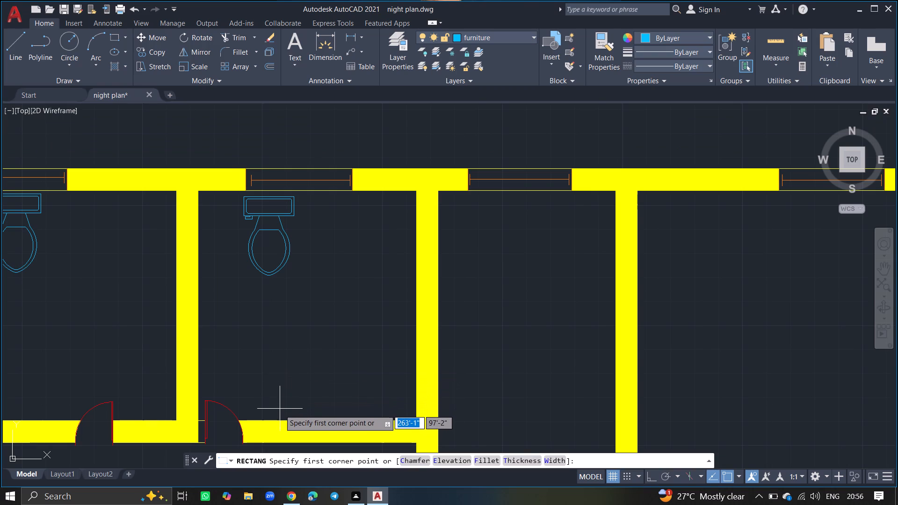
click(276, 417)
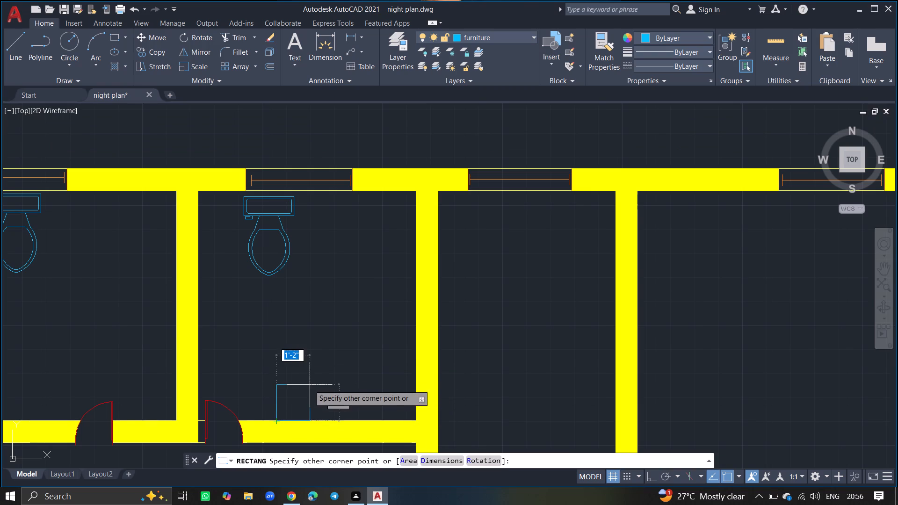
click(328, 394)
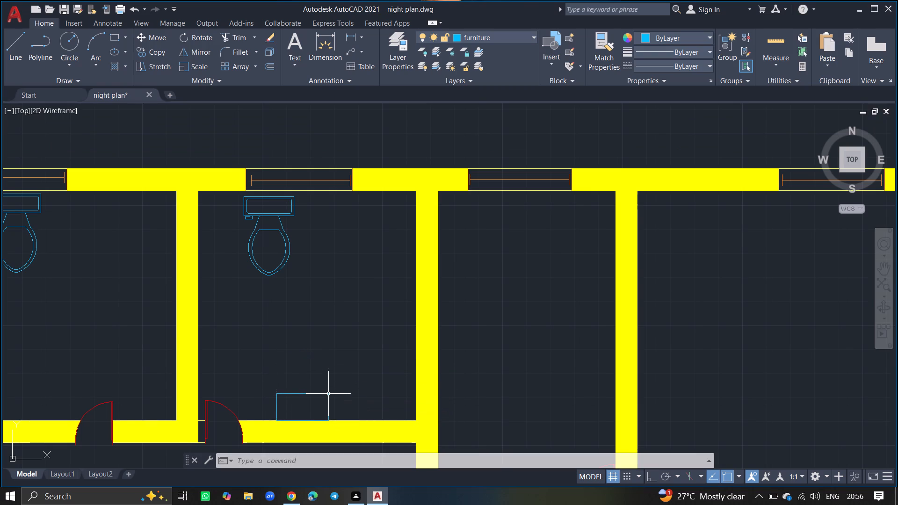
click(326, 394)
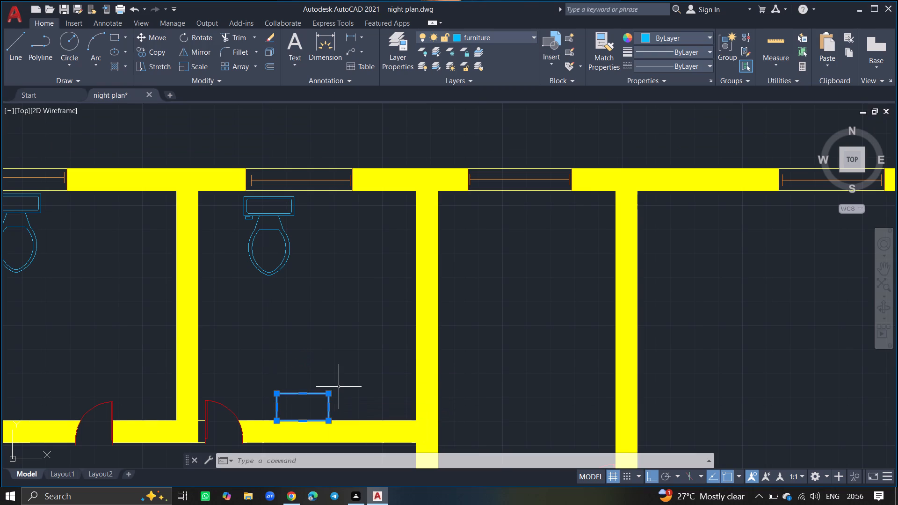
key(Escape)
Draw two concentric drain circles at the centre of the new basin rectangle, the outer with a radius of about 1".
key(c)
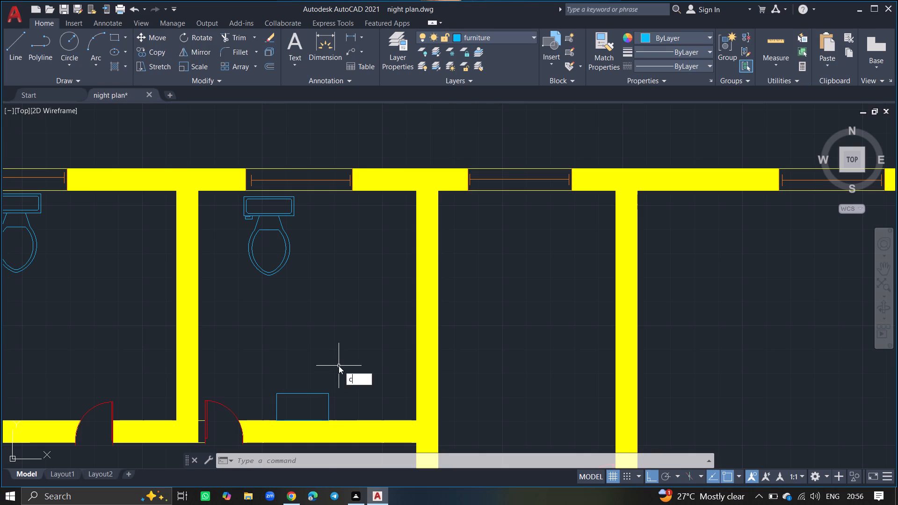
key(Return)
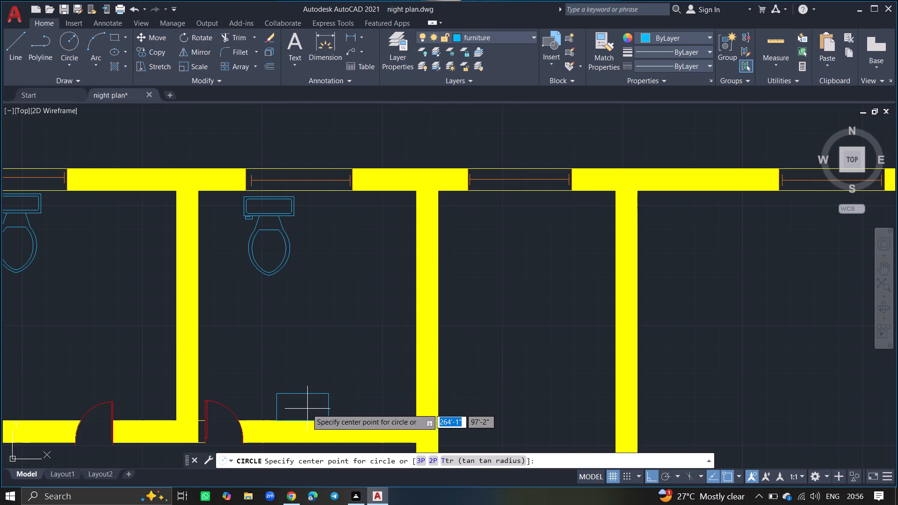
ctrl+scroll(307, 409, up, 4)
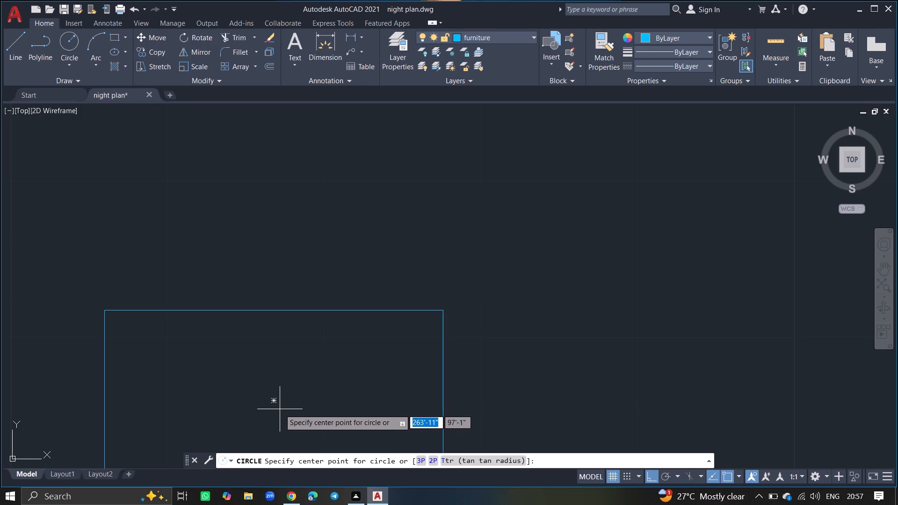
drag(274, 403, 273, 387)
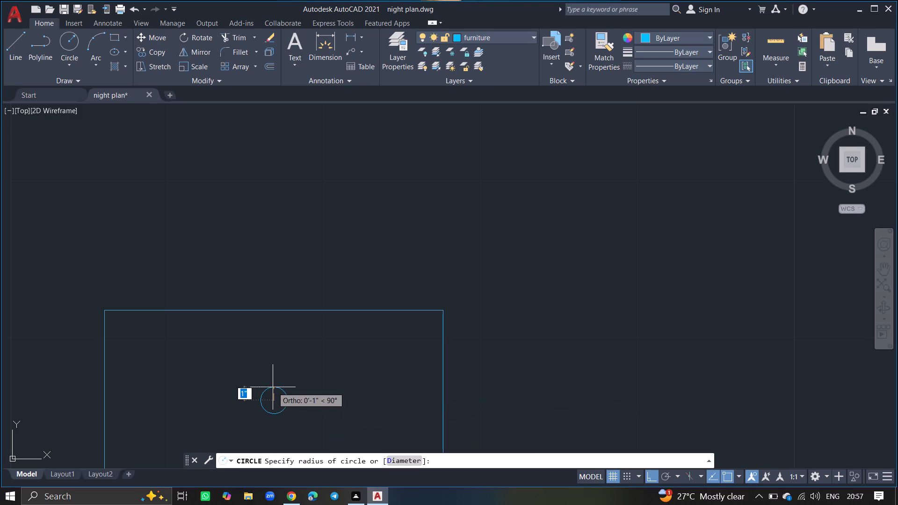
drag(273, 387, 272, 383)
drag(272, 383, 273, 394)
ctrl+scroll(273, 394, up, 6)
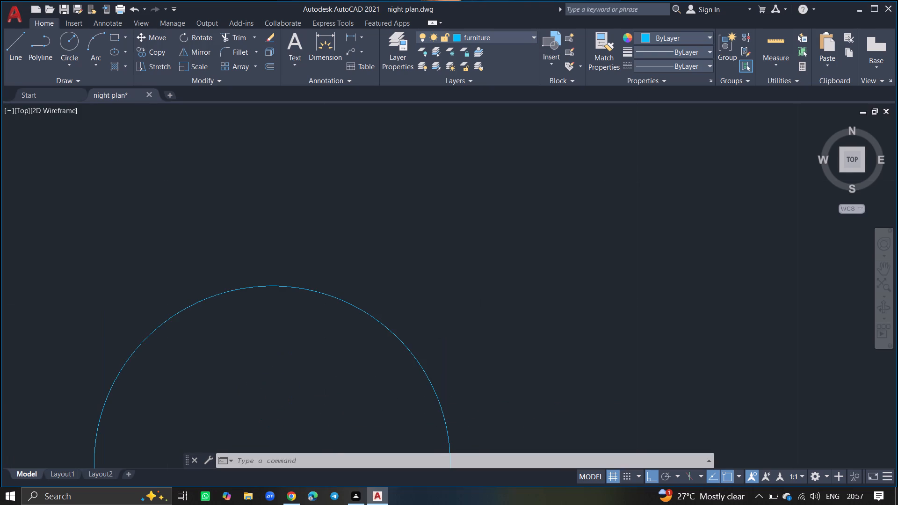
key(c)
key(Return)
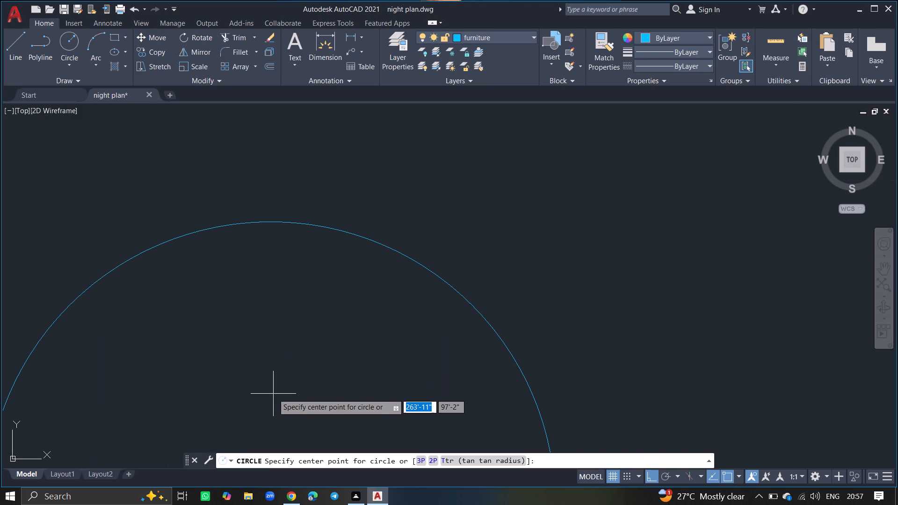
ctrl+scroll(273, 394, down, 12)
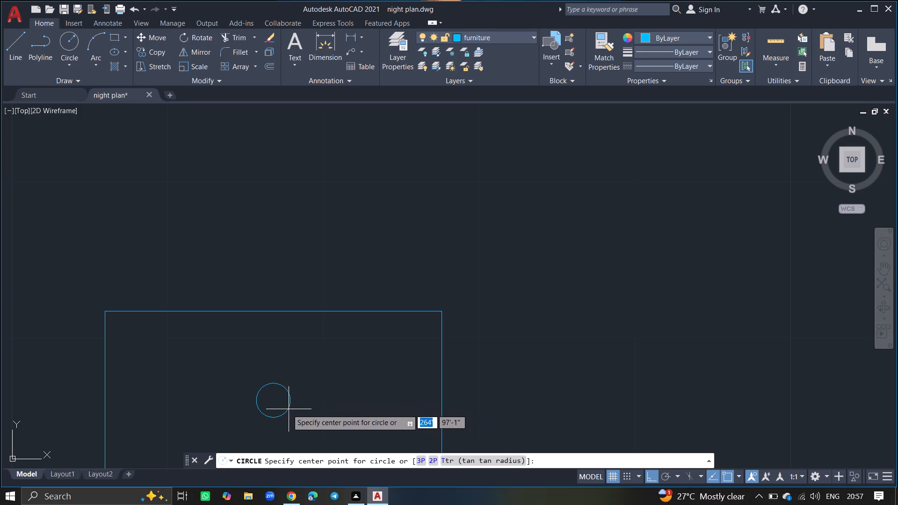
drag(272, 401, 272, 395)
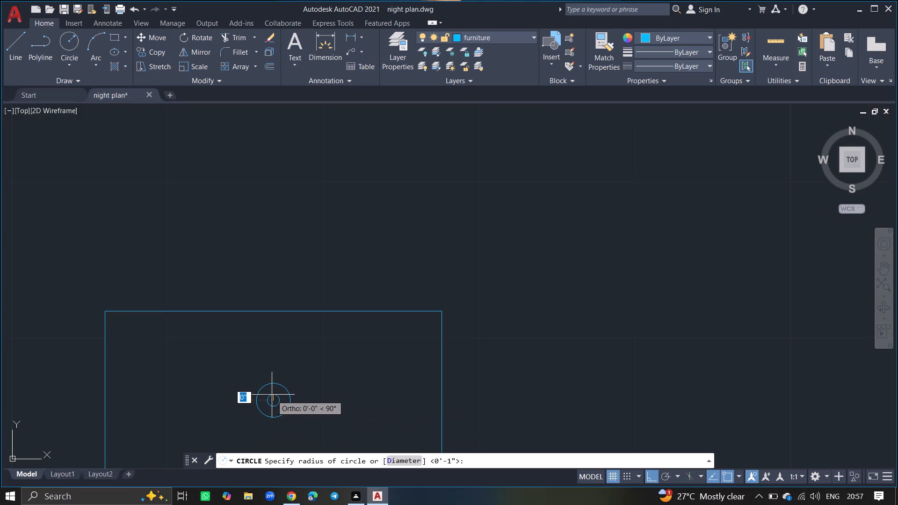
drag(272, 395, 272, 392)
drag(272, 392, 284, 356)
Draw a basin rectangle about 1'-7" by 8" against the northwest room's south wall, west of its door.
ctrl+scroll(284, 356, down, 5)
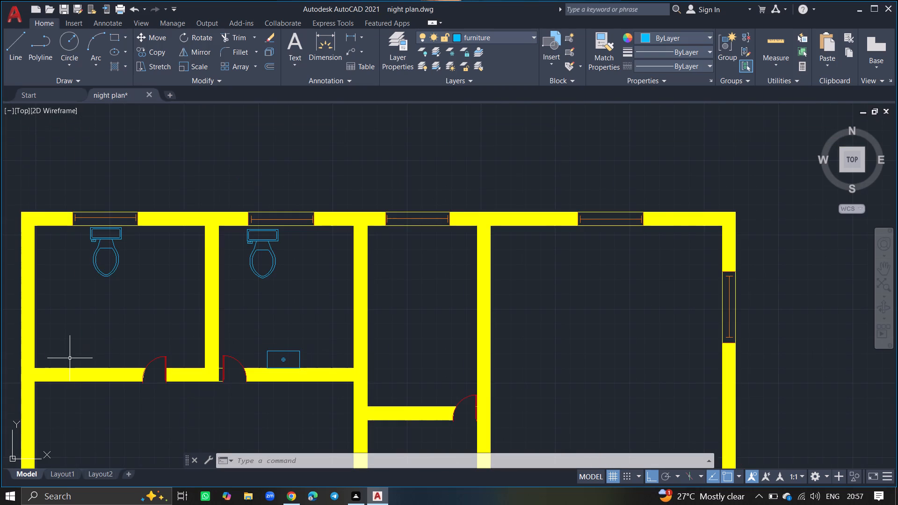
ctrl+scroll(70, 361, up, 2)
text(rec)
key(Return)
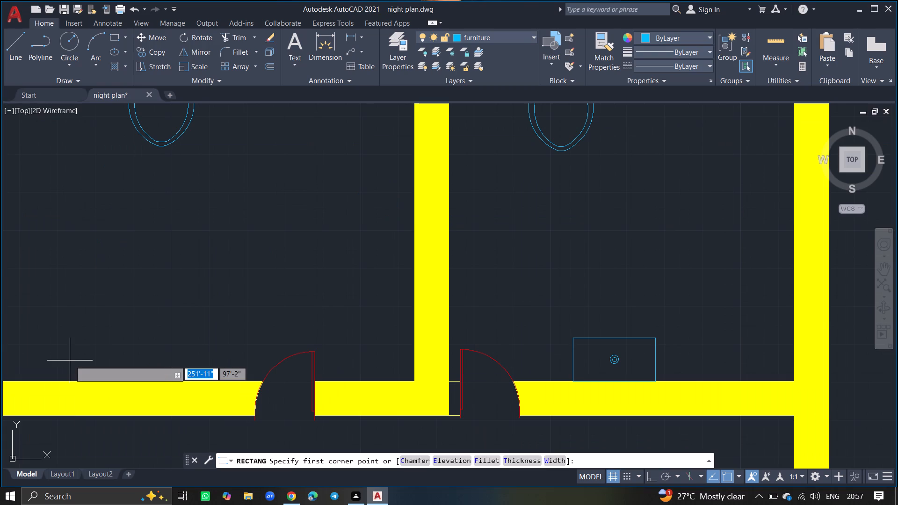
ctrl+scroll(70, 361, down, 2)
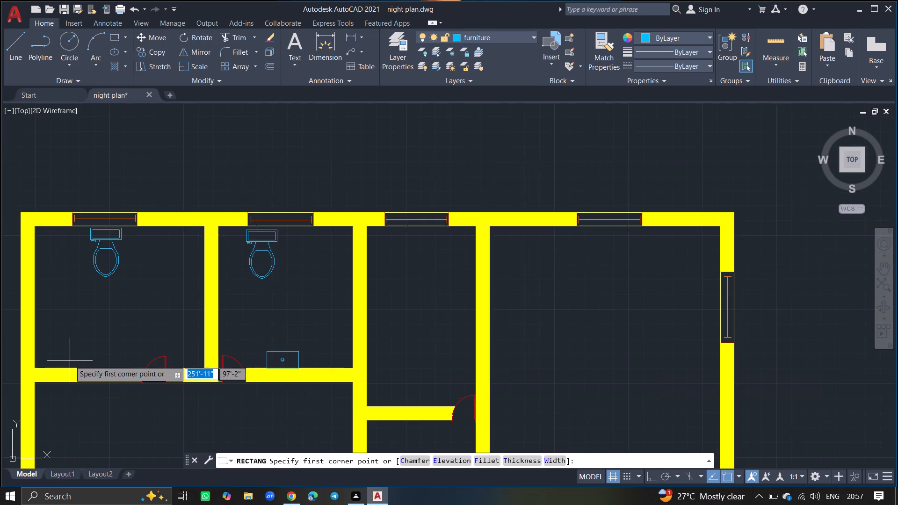
drag(67, 367, 72, 360)
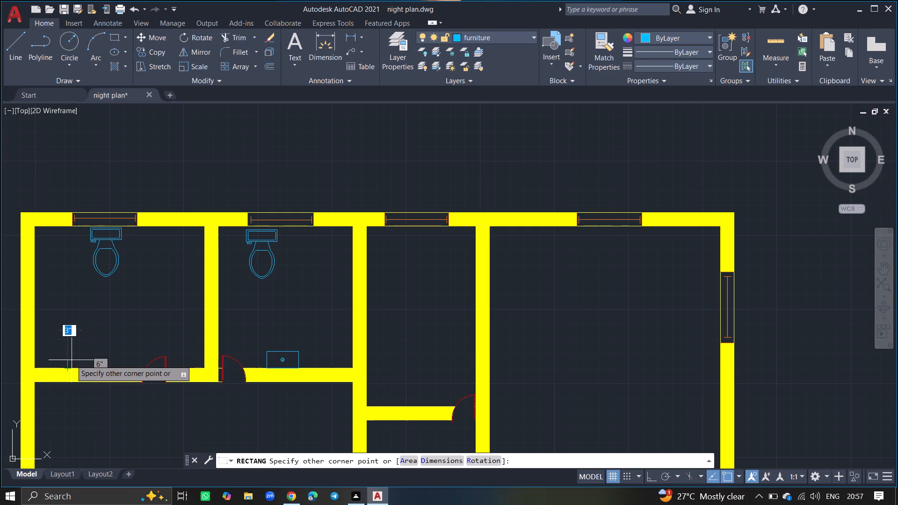
drag(72, 360, 95, 356)
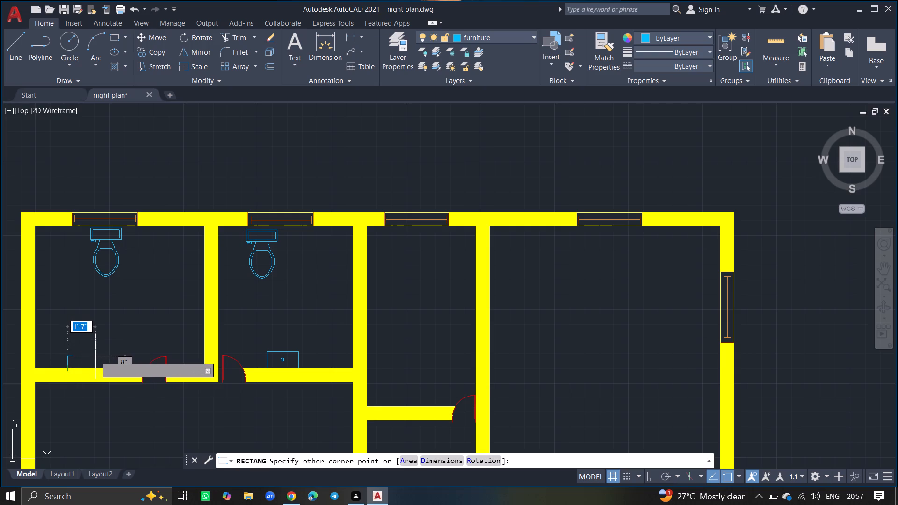
drag(95, 356, 96, 356)
drag(96, 356, 83, 365)
Draw two concentric drain circles at the centre of the northwest room's basin, the outer with a radius of about 1".
ctrl+scroll(83, 365, up, 5)
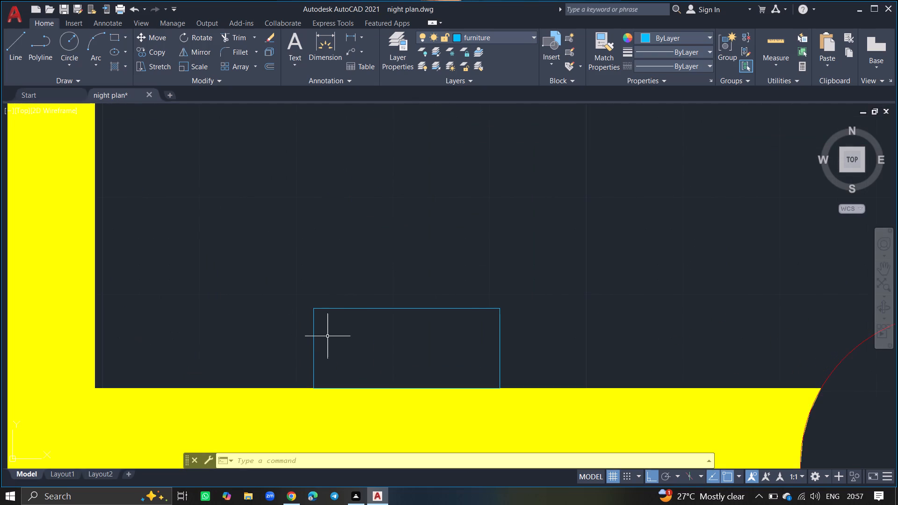
key(c)
key(Return)
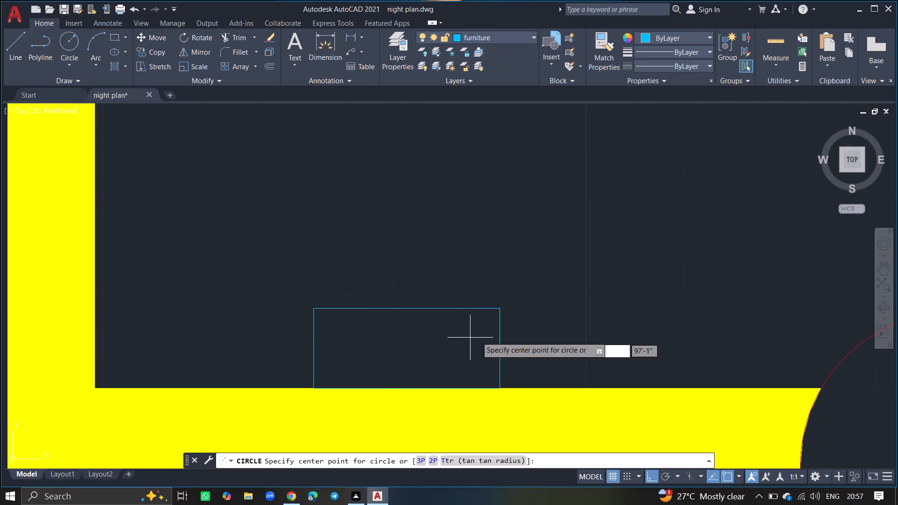
drag(407, 350, 409, 336)
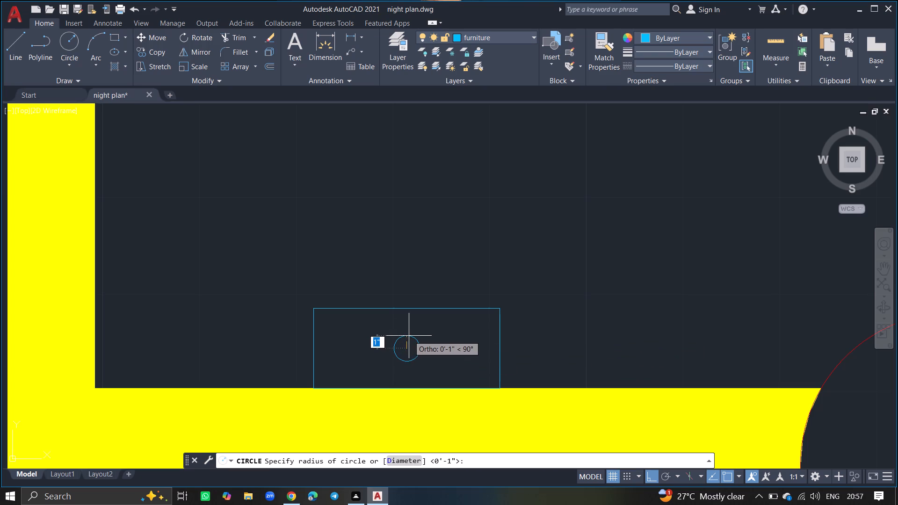
drag(409, 336, 409, 342)
ctrl+scroll(409, 342, up, 2)
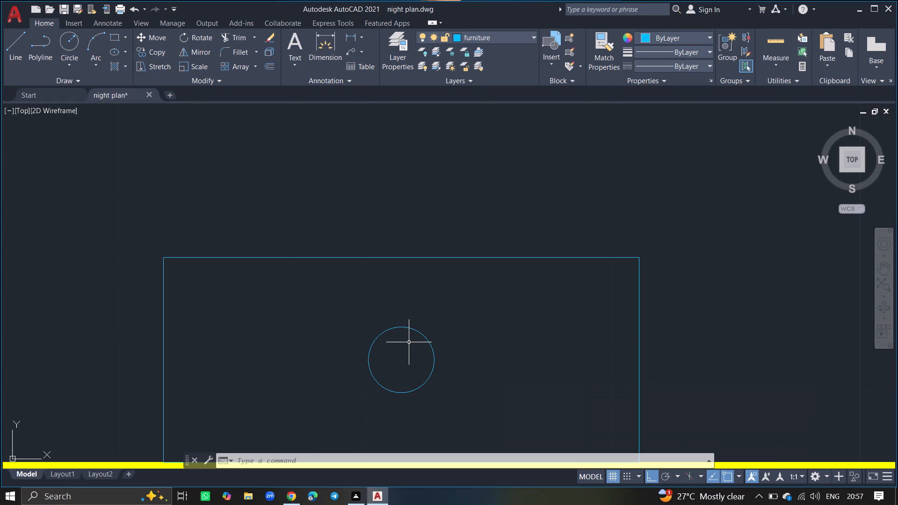
key(c)
key(Return)
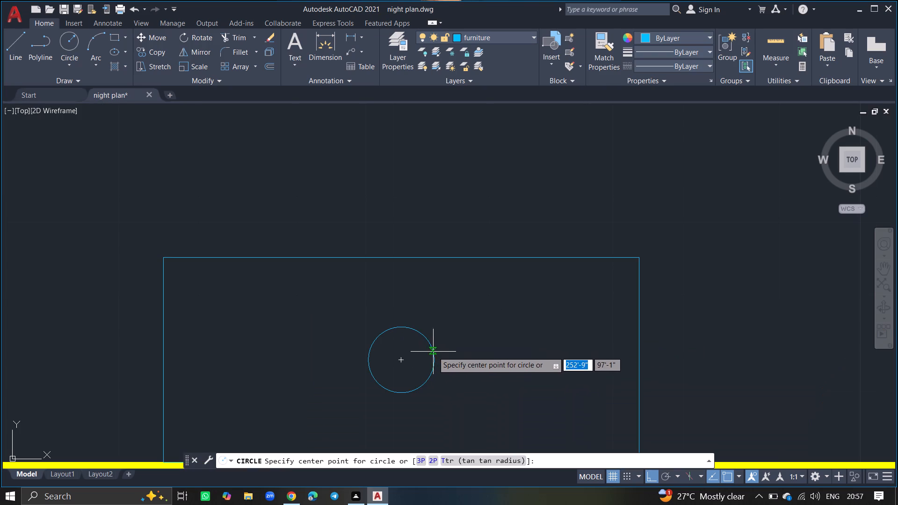
click(400, 360)
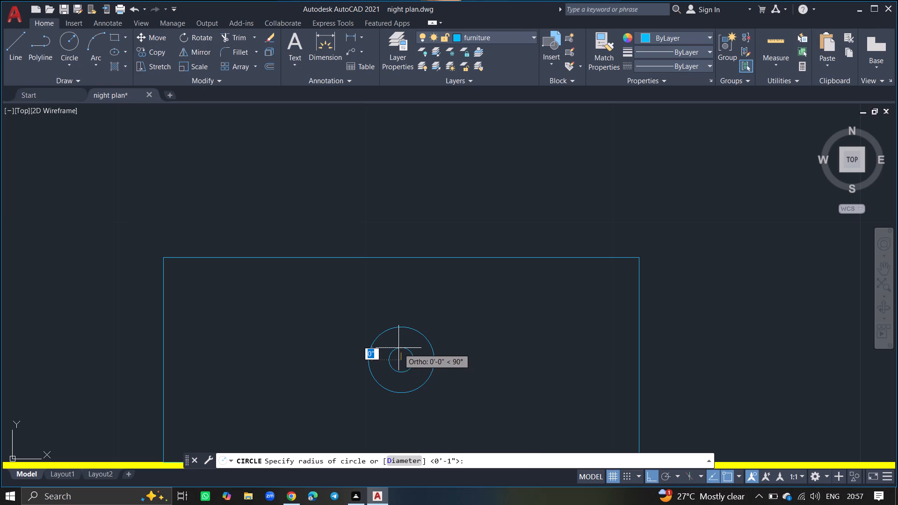
drag(398, 347, 353, 345)
ctrl+scroll(353, 345, down, 4)
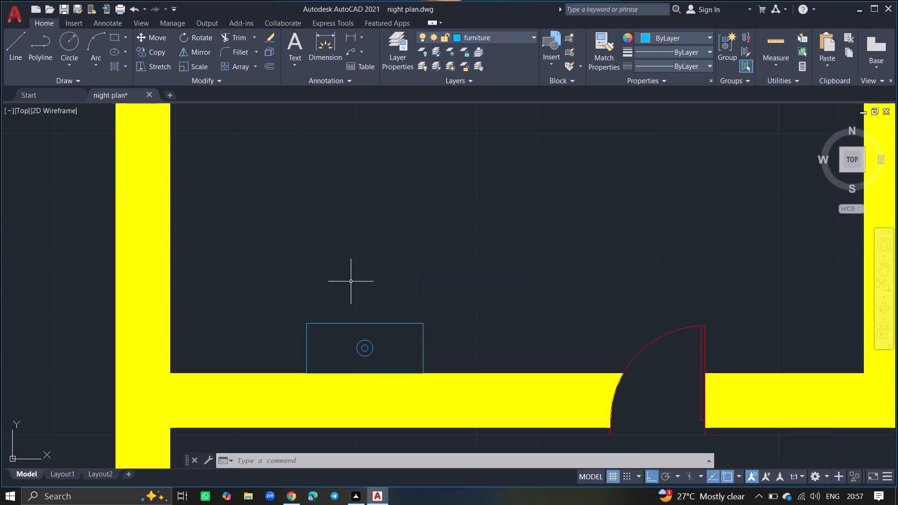
ctrl+scroll(351, 280, down, 4)
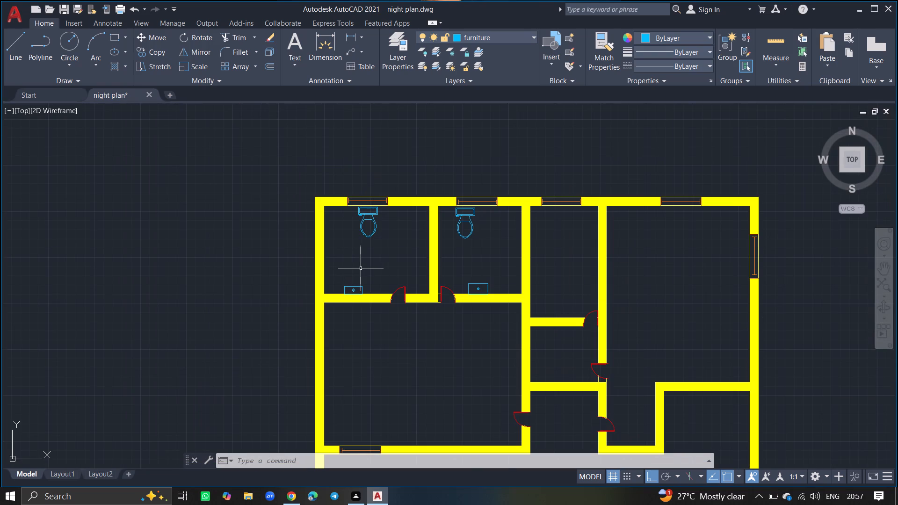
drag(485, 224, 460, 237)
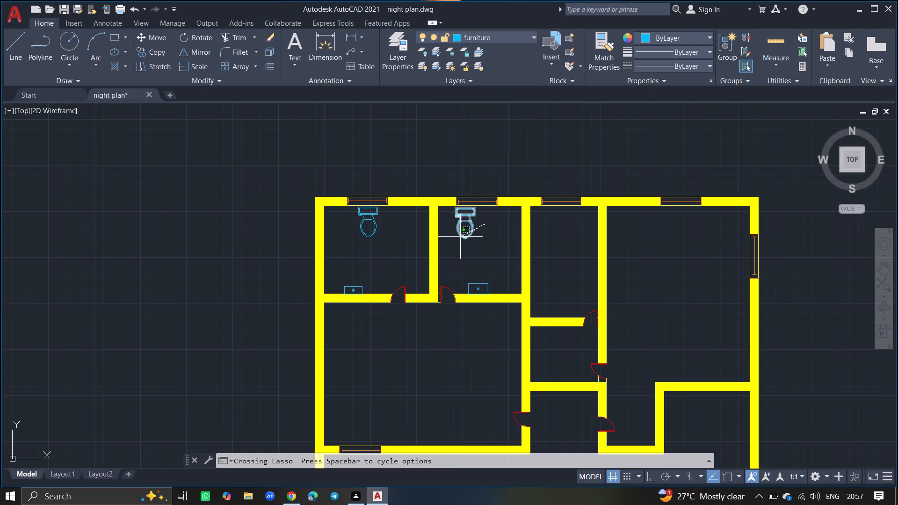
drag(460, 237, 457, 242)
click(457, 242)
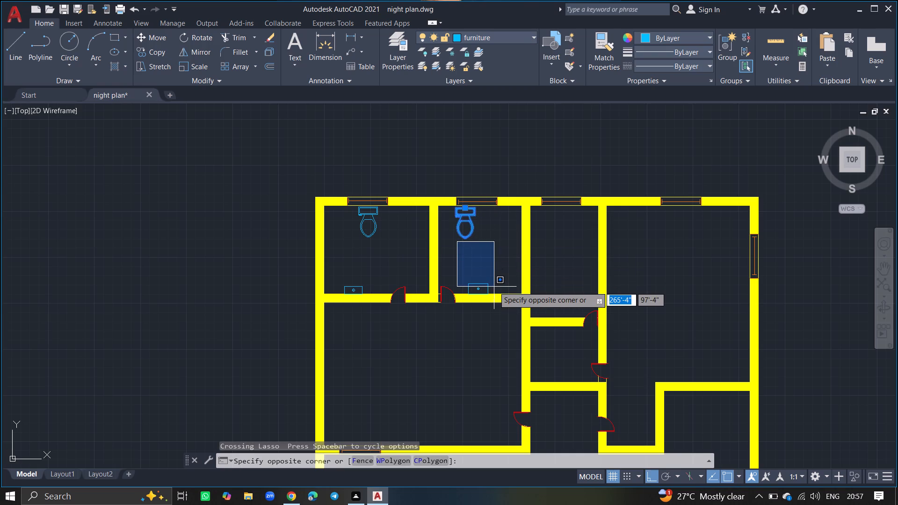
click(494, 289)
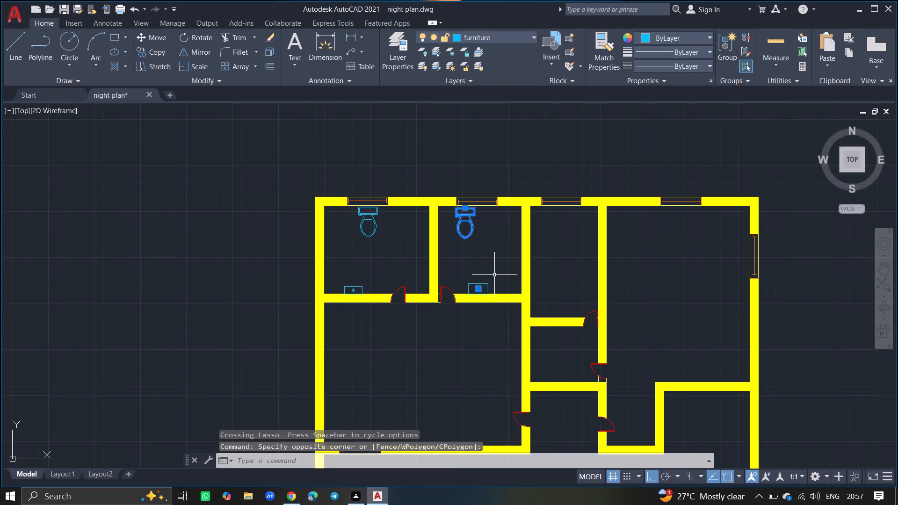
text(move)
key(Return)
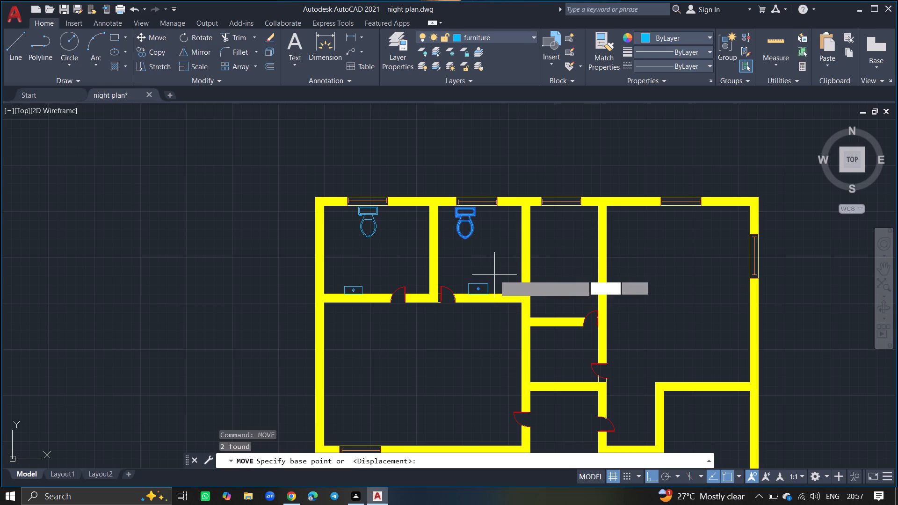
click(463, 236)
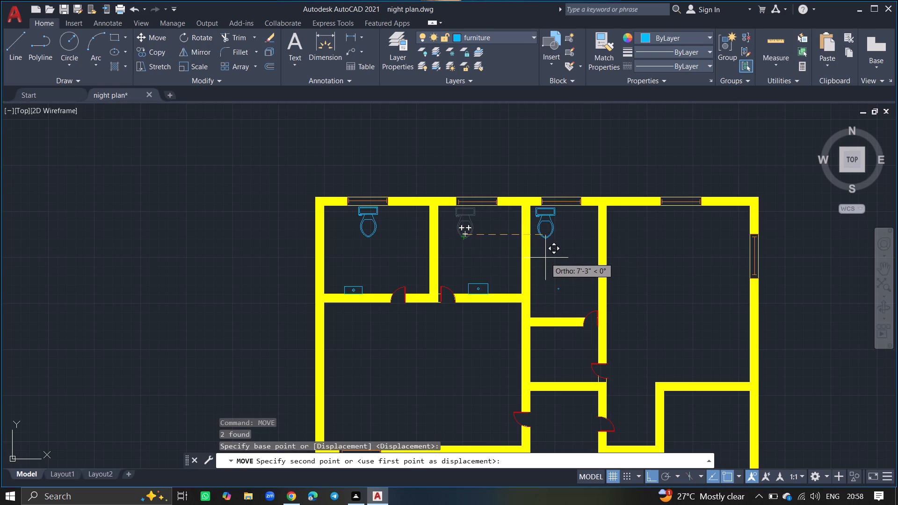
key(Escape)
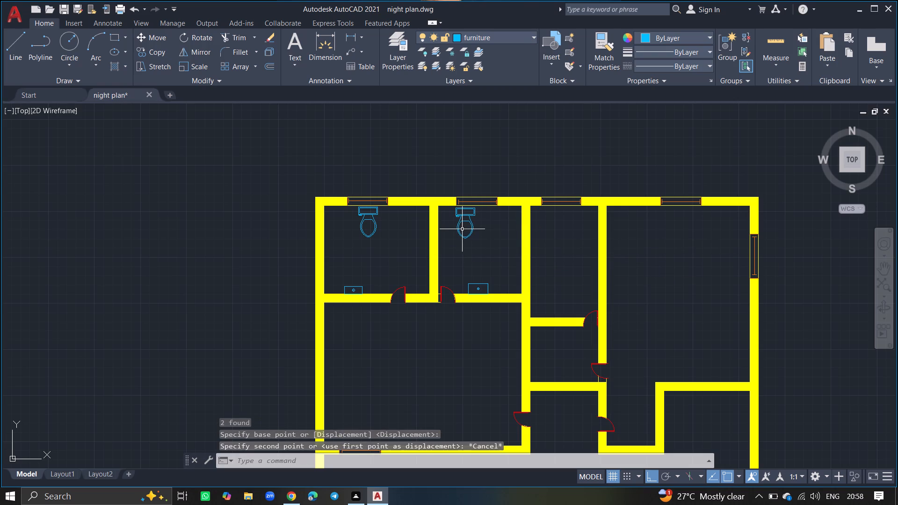
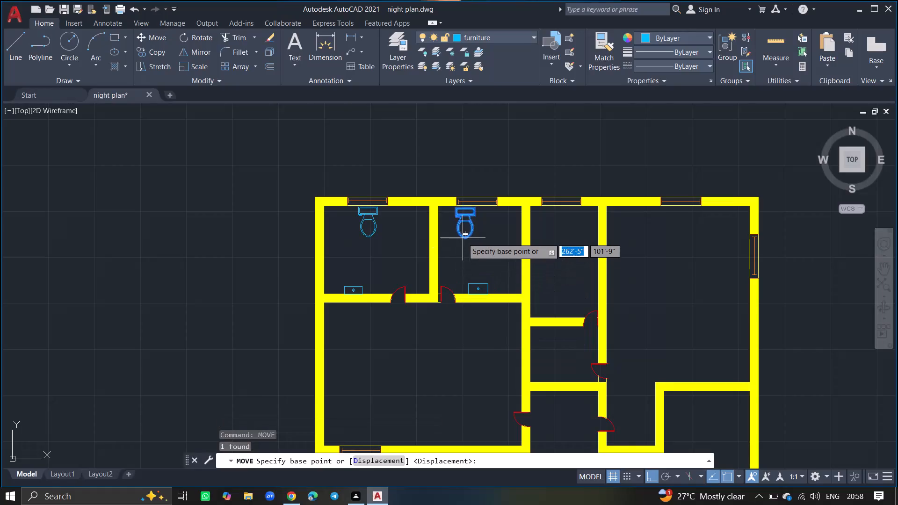
Move the toilet about 8'-9" east from the second north room into the adjoining narrow room, beneath its north window.
click(463, 237)
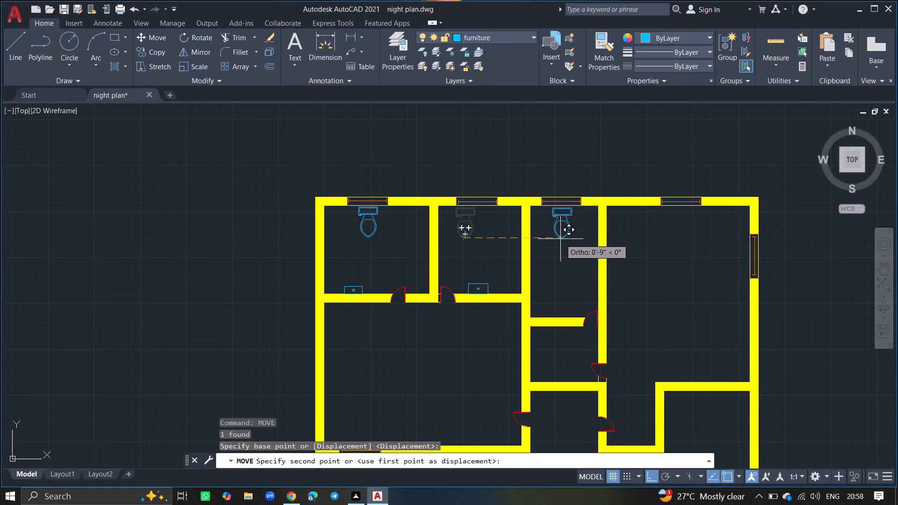
click(560, 239)
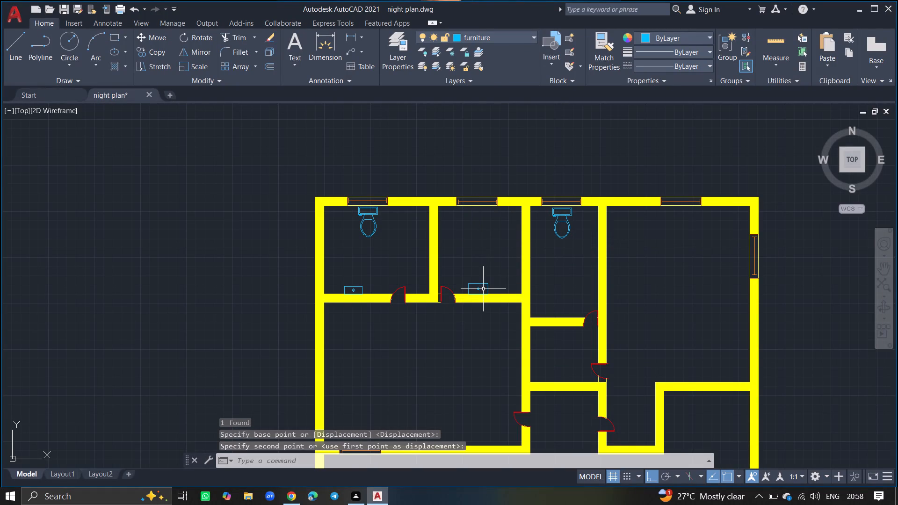
Move the second room's basin with its drain circles to the narrow toilet room's south wall, west of the door, with Ortho off.
ctrl+scroll(483, 289, up, 4)
click(548, 252)
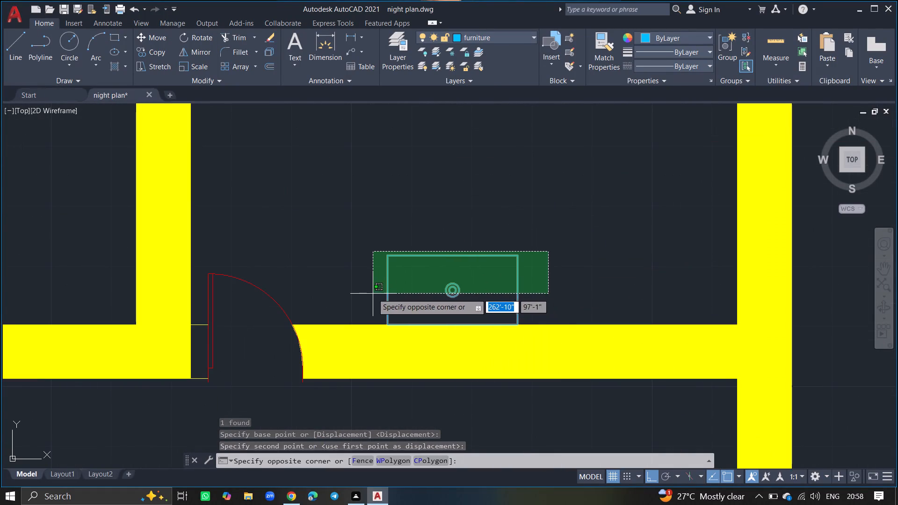
click(373, 294)
text(move)
key(Return)
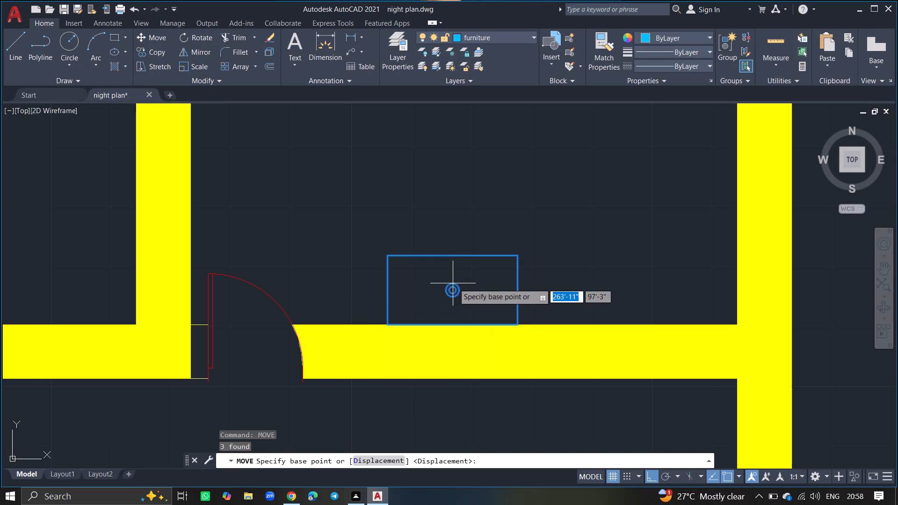
click(452, 289)
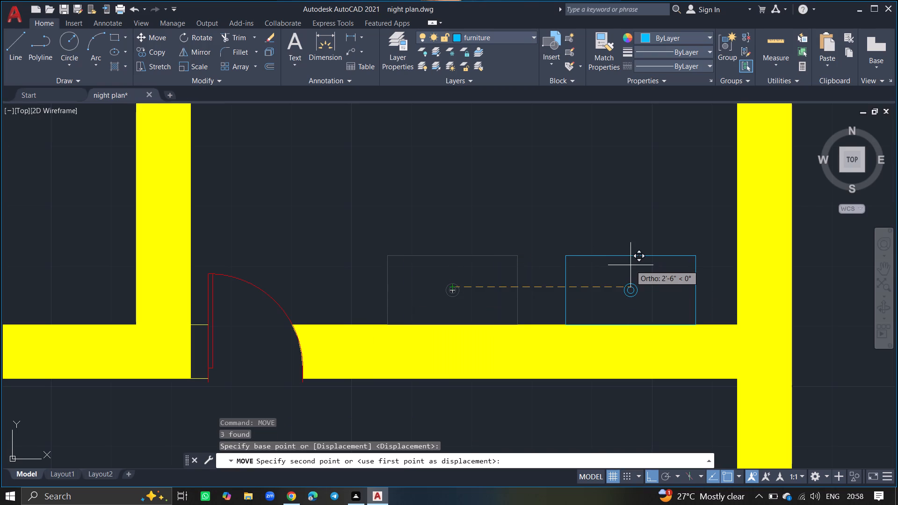
ctrl+scroll(630, 265, down, 2)
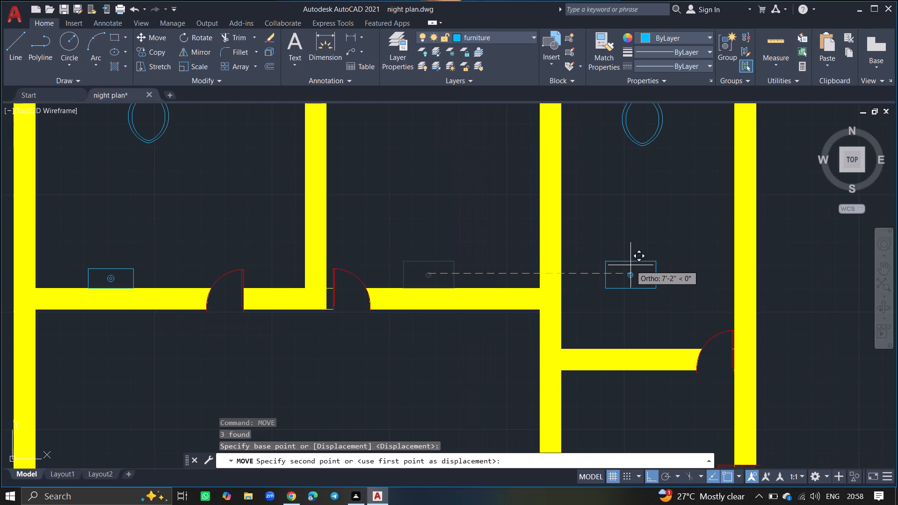
key(F8)
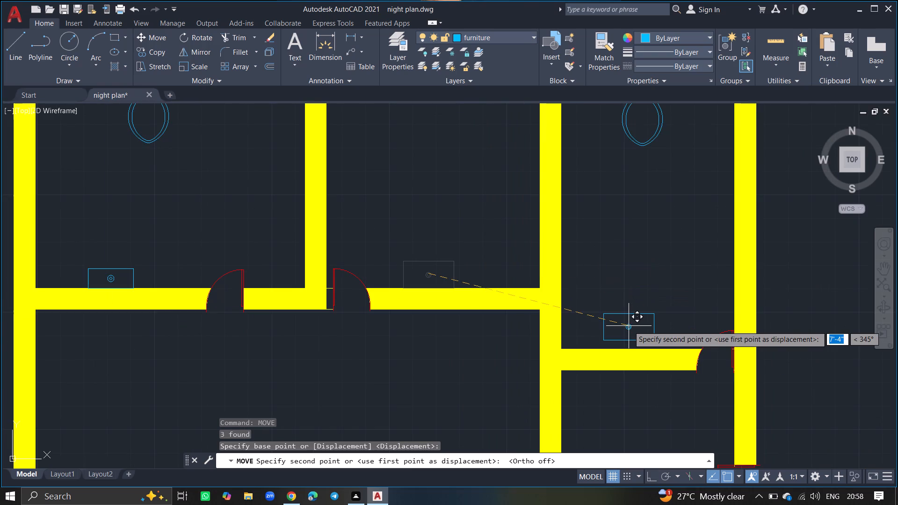
drag(629, 332, 635, 271)
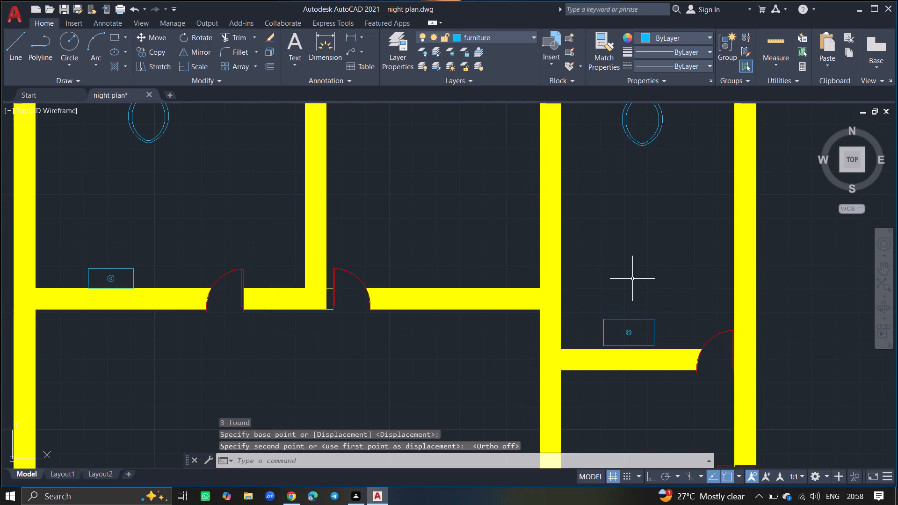
Open the blocks of Home - Space Planner.dwg in DesignCenter.
ctrl+scroll(635, 271, down, 2)
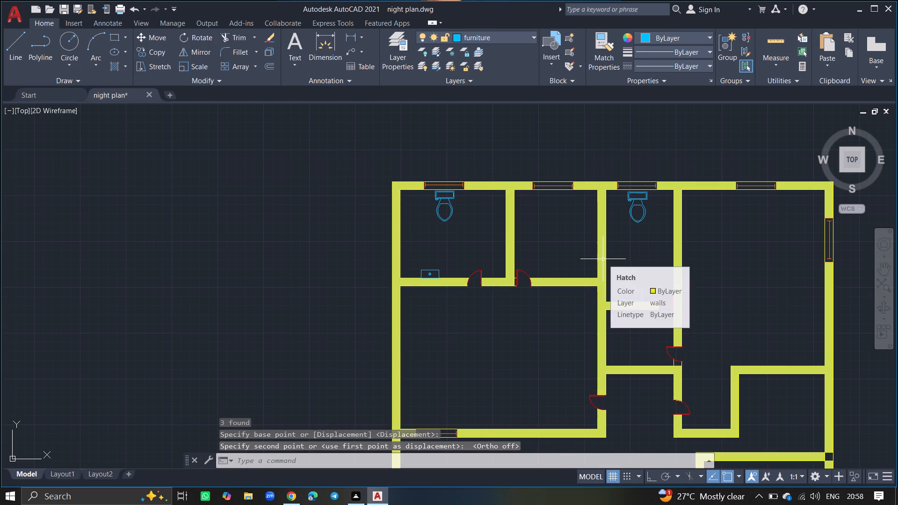
key(ctrl+2)
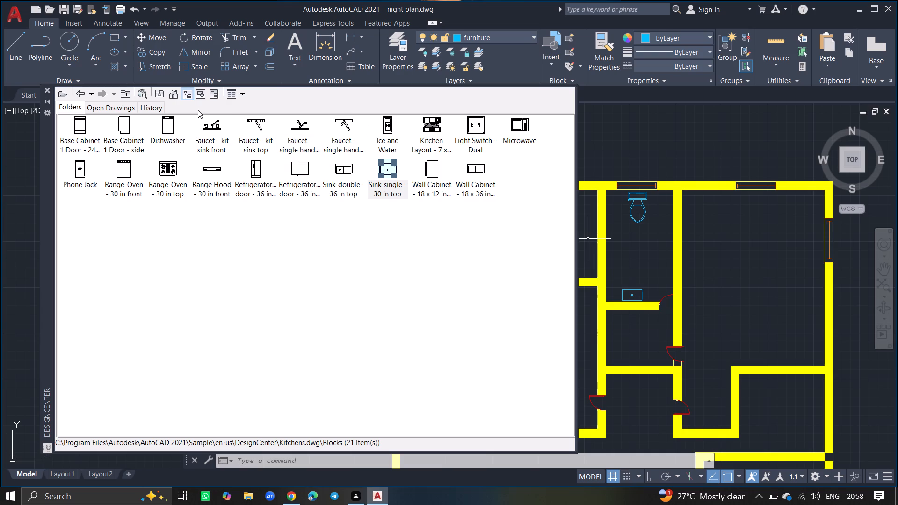
click(174, 95)
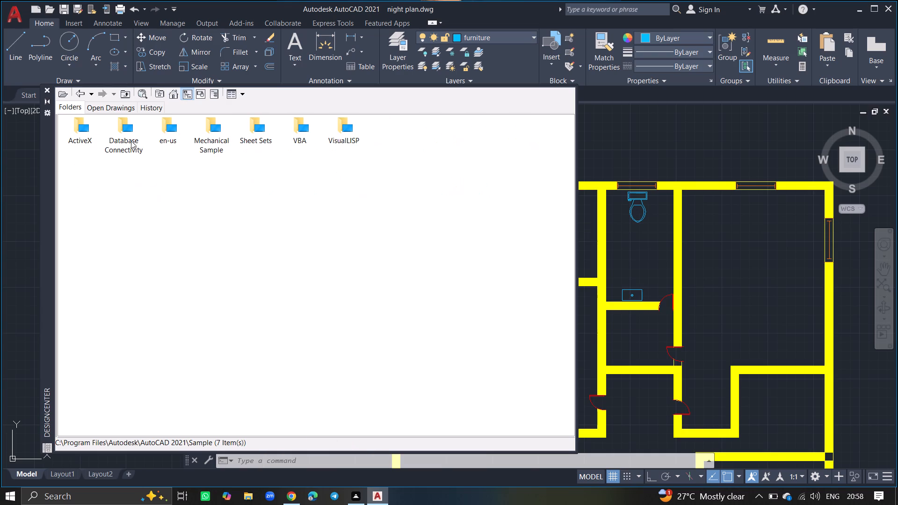
double_click(160, 138)
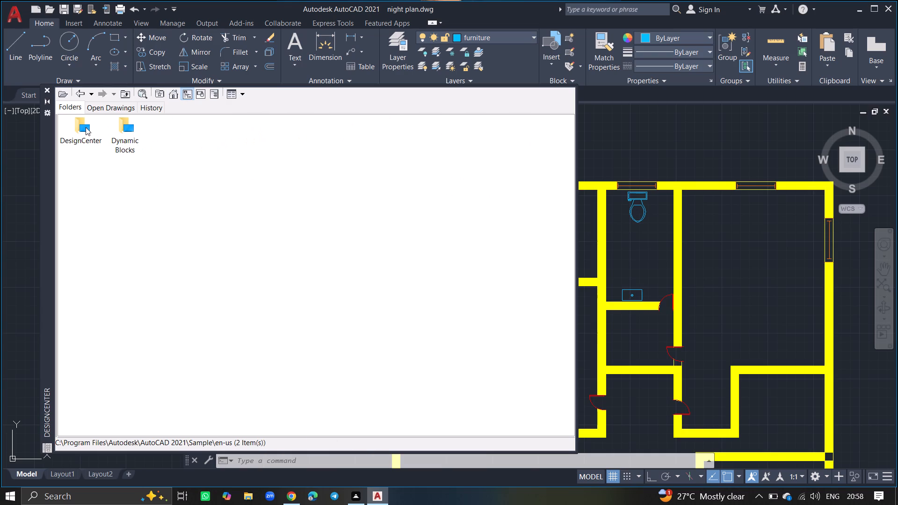
double_click(86, 127)
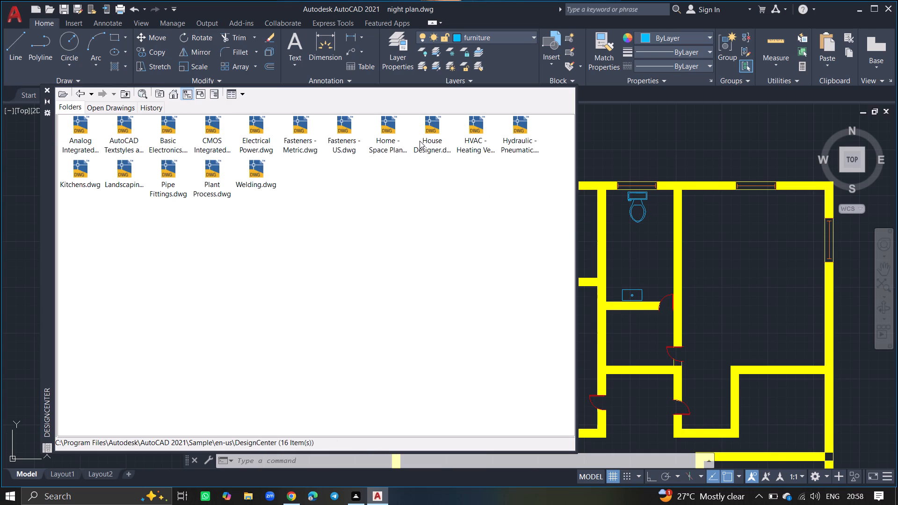
double_click(397, 139)
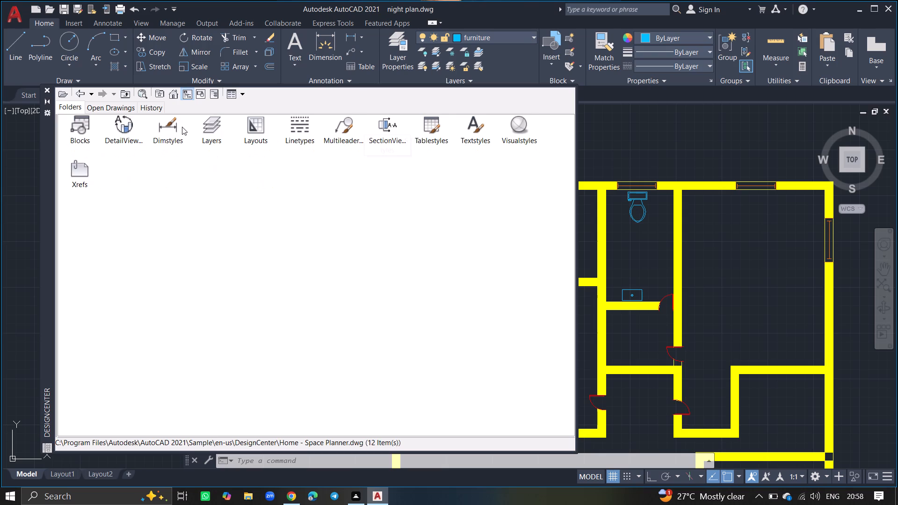
double_click(75, 135)
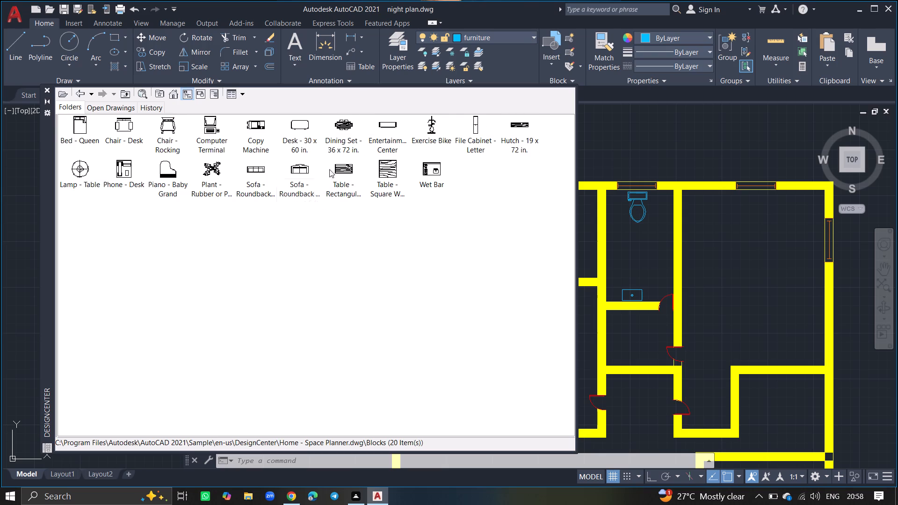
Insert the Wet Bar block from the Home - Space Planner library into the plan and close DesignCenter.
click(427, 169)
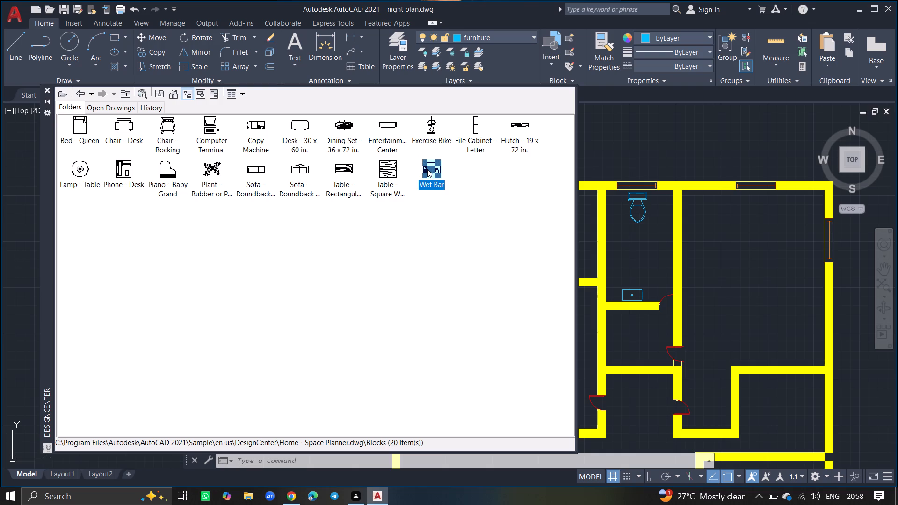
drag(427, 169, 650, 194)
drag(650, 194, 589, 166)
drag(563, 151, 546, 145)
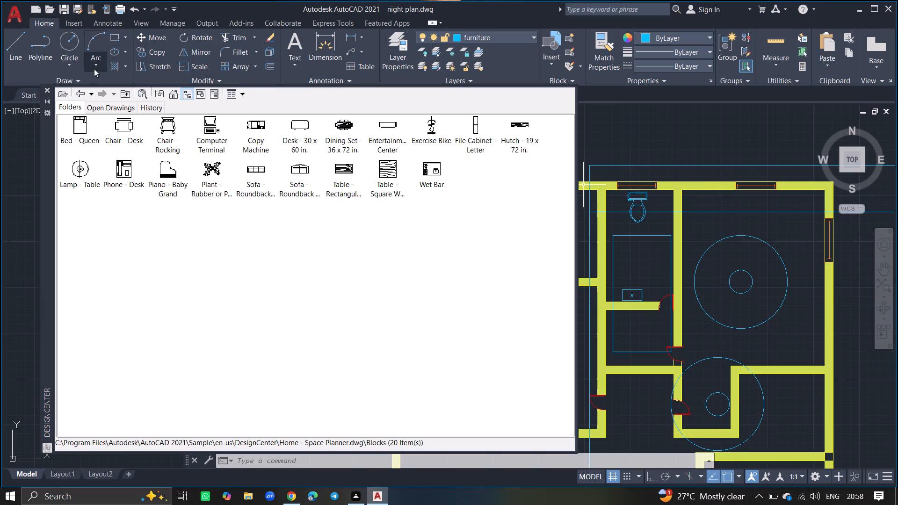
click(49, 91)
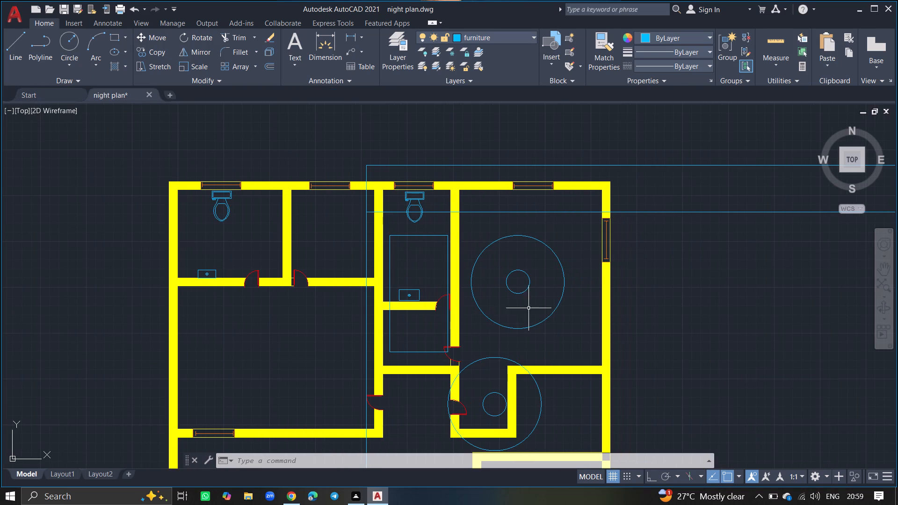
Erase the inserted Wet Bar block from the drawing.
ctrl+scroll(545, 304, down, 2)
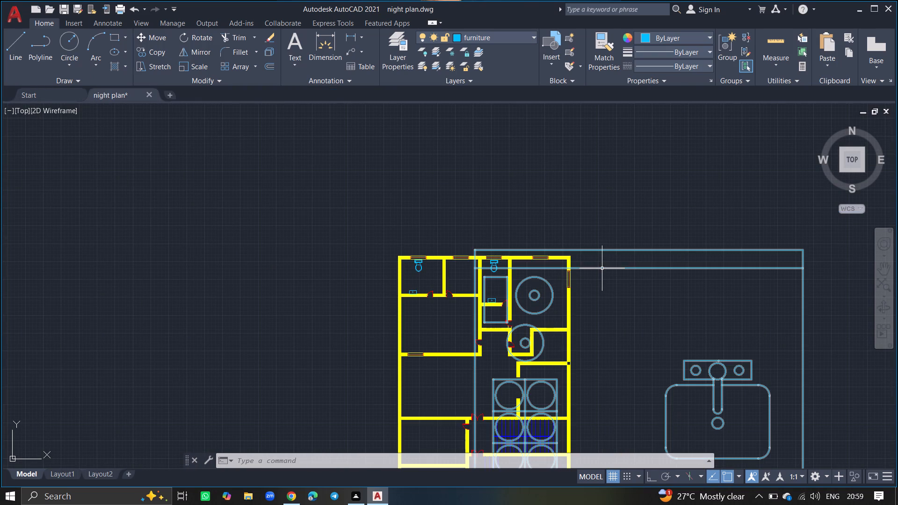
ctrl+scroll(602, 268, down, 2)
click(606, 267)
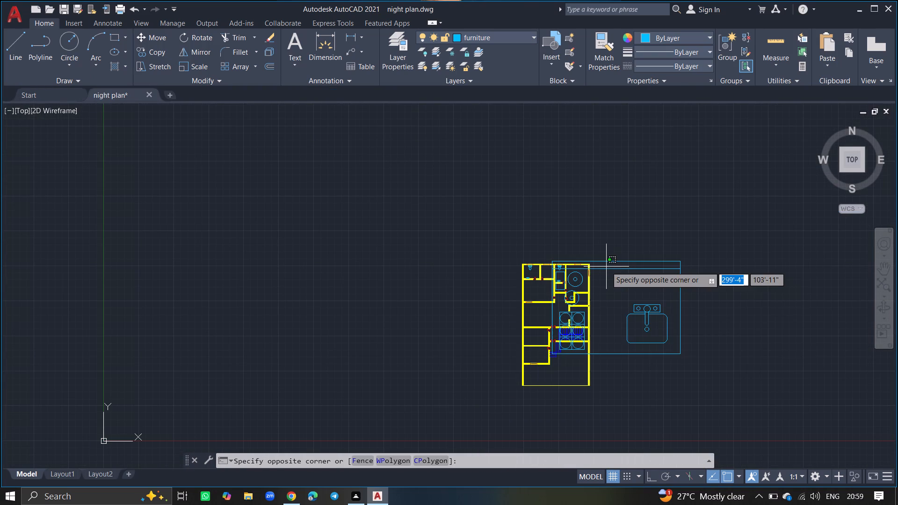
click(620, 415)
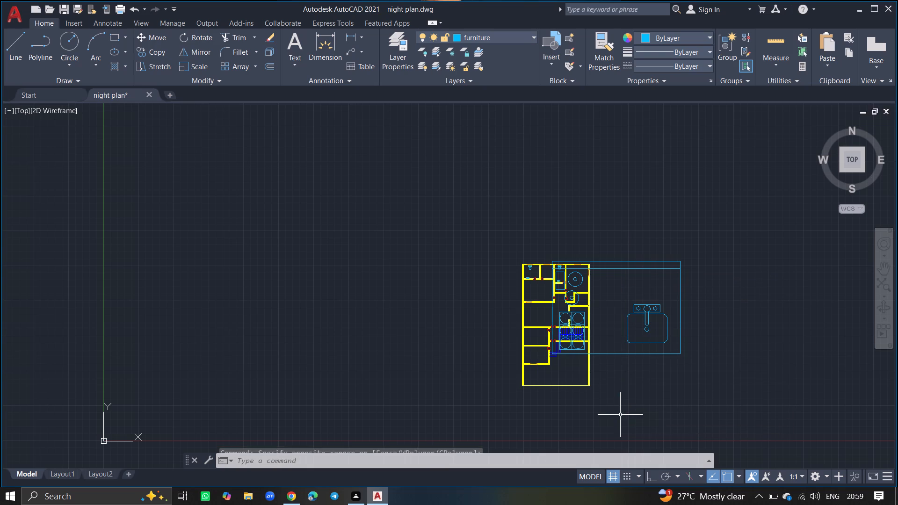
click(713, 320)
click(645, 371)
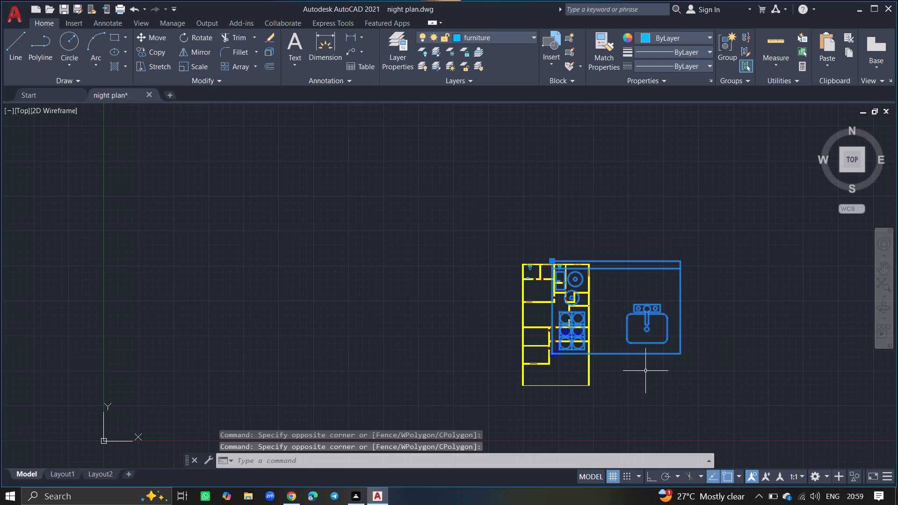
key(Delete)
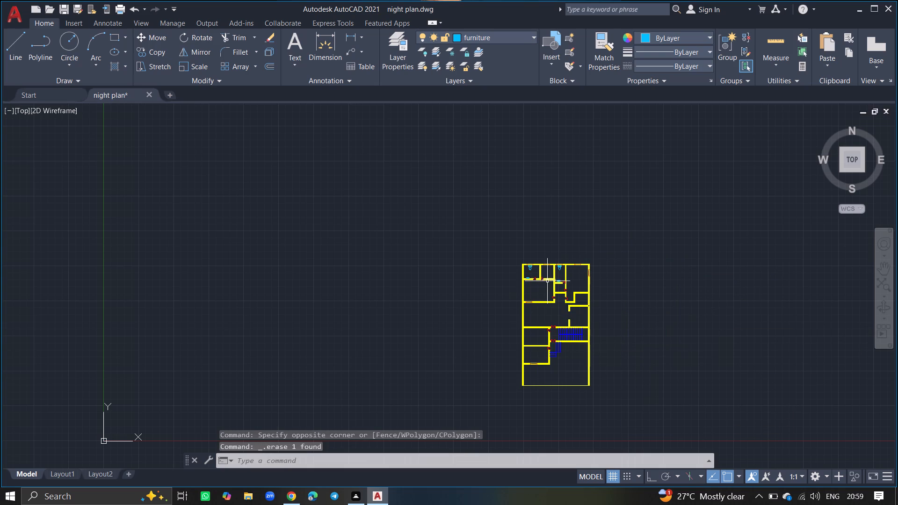
Insert the Bed - Queen block from the Home - Space Planner library into the northeast room and close DesignCenter.
ctrl+scroll(547, 281, up, 5)
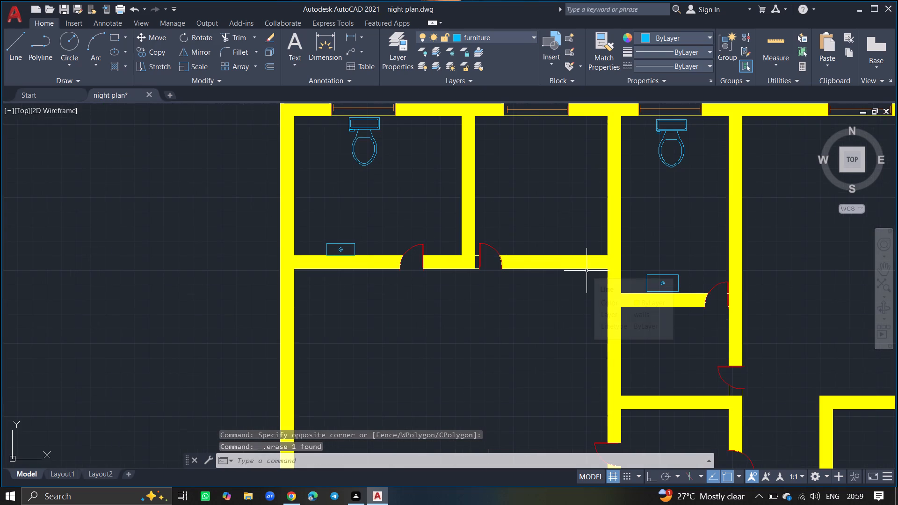
key(ctrl+2)
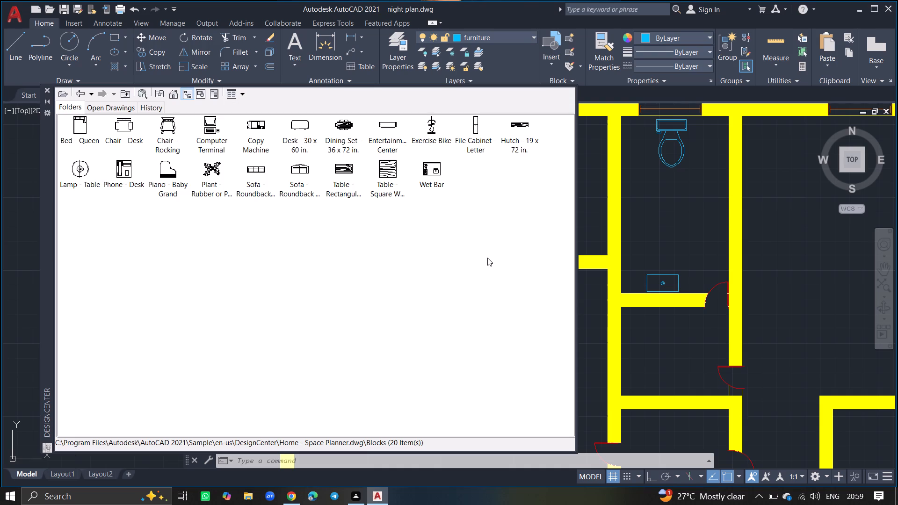
click(82, 123)
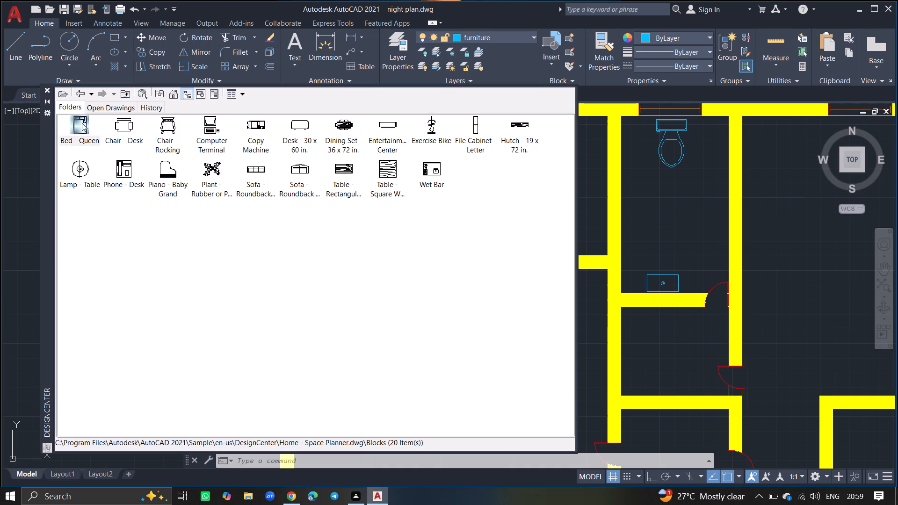
drag(82, 123, 771, 211)
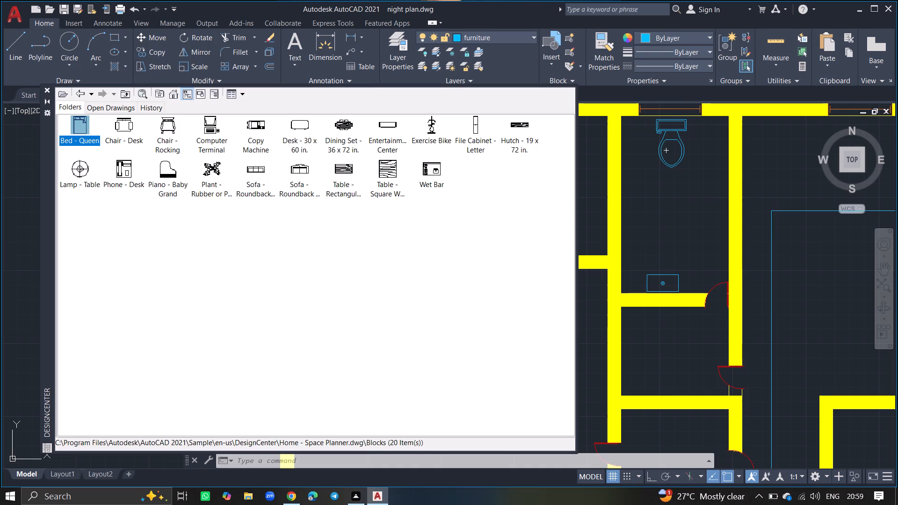
drag(771, 211, 769, 213)
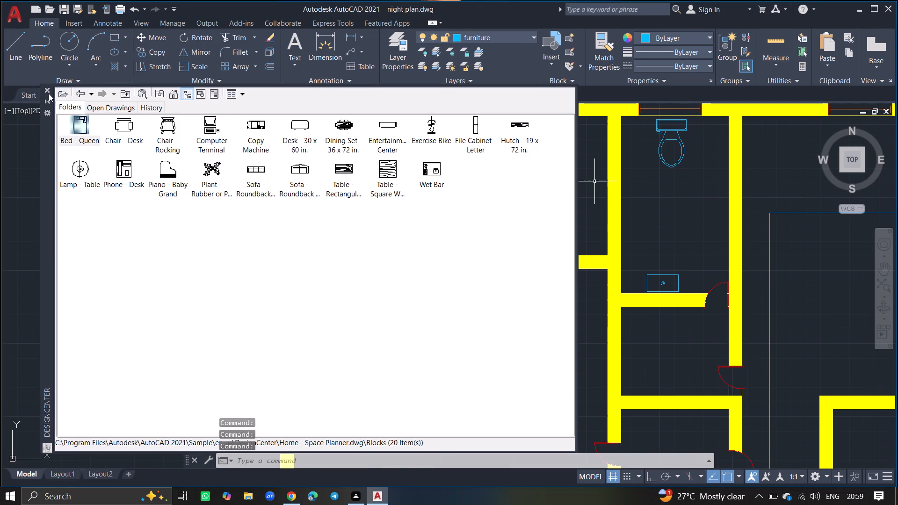
click(44, 88)
Scale the oversized Bed - Queen block down freehand about a point on it until it suits the northeast room.
ctrl+scroll(44, 88, down, 6)
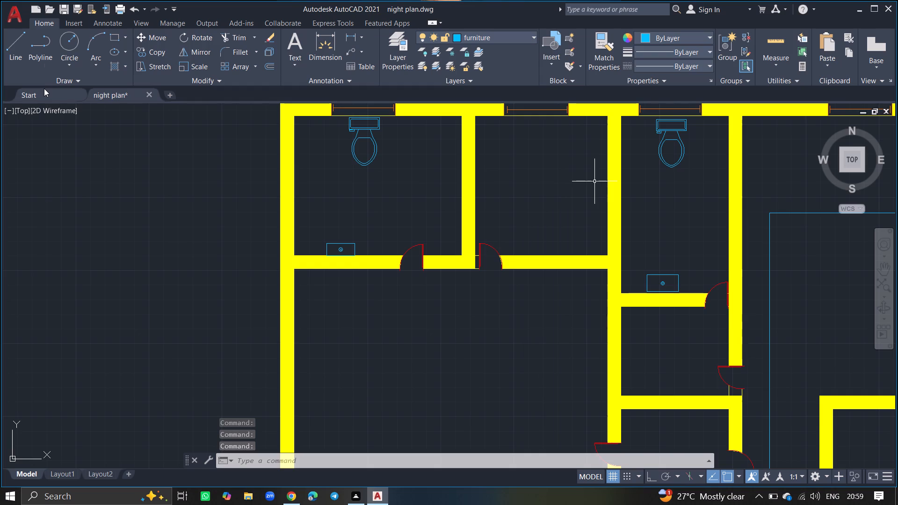
ctrl+scroll(44, 88, down, 1)
ctrl+scroll(167, 203, down, 4)
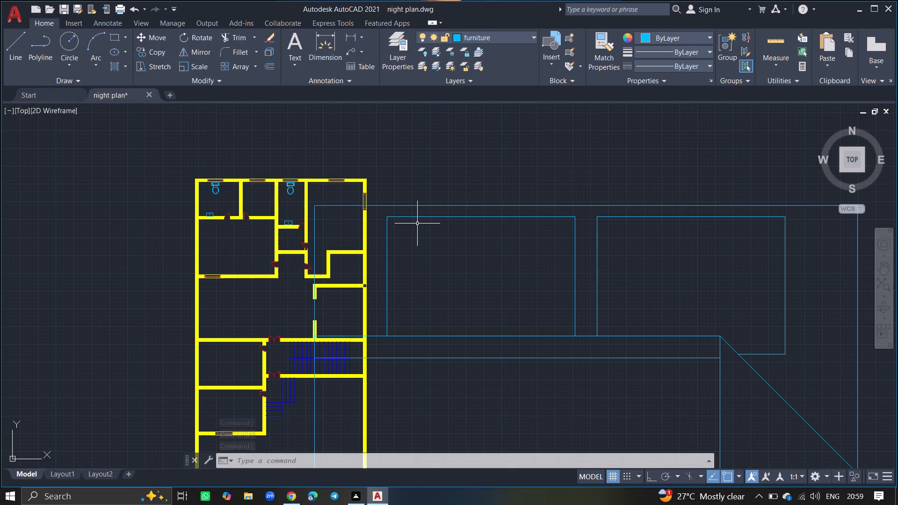
click(417, 214)
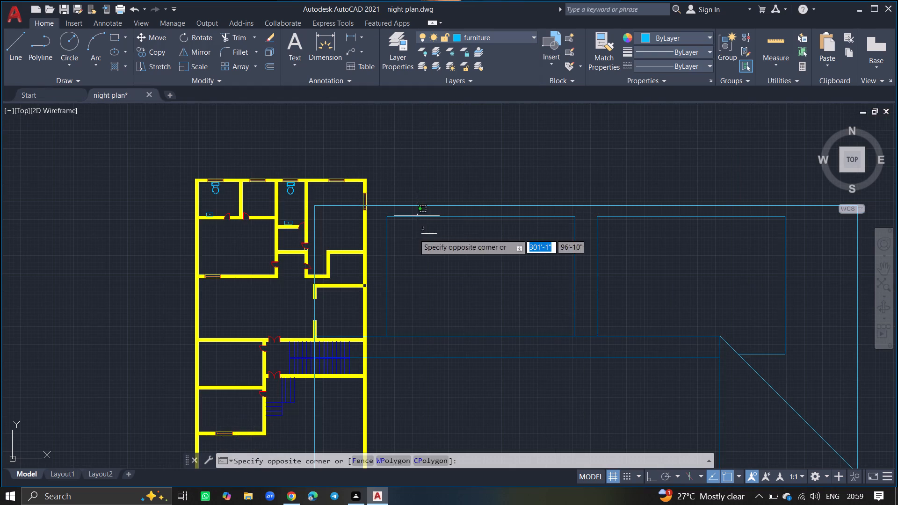
click(417, 412)
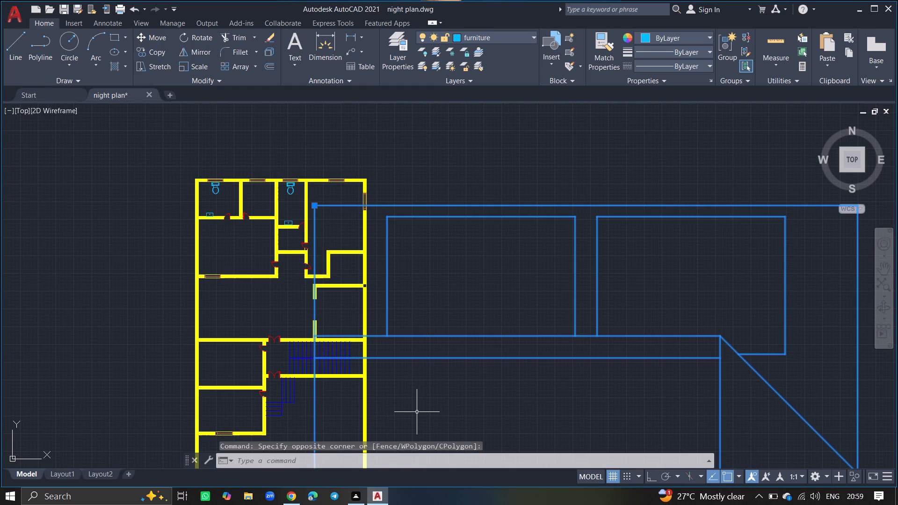
text(sc)
key(Return)
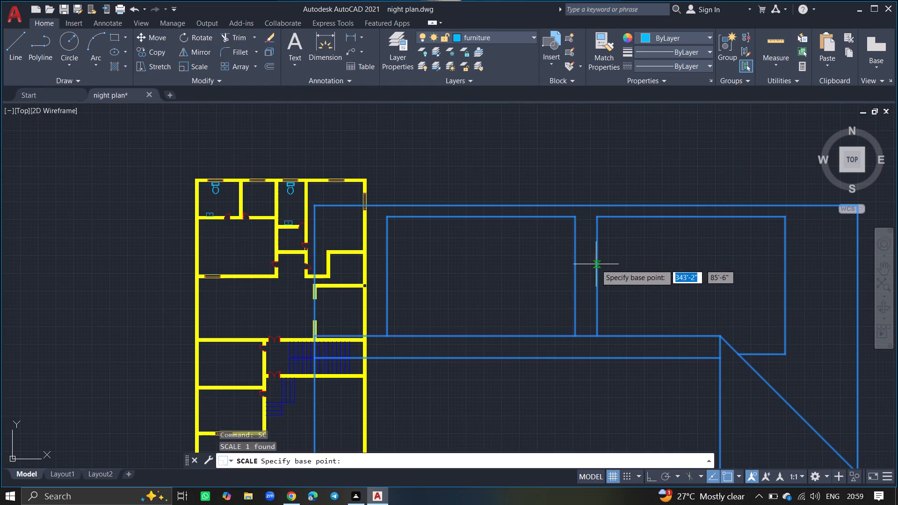
click(594, 265)
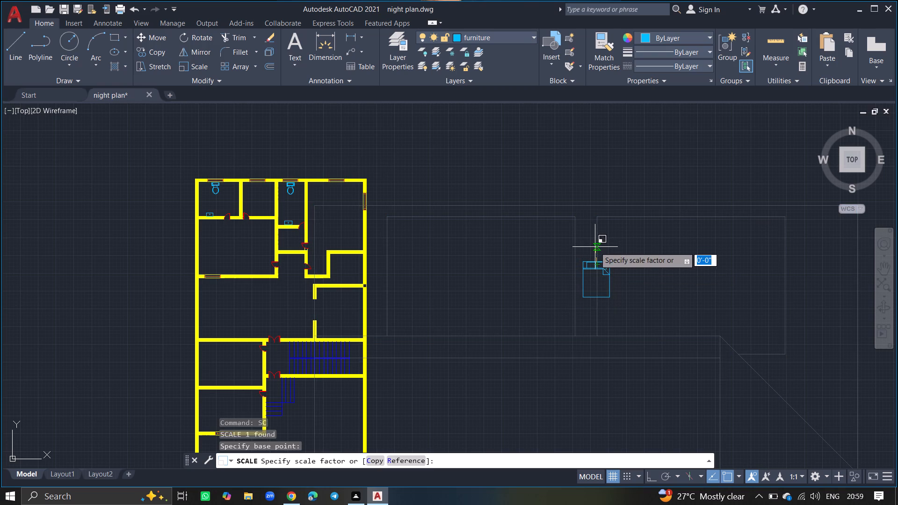
click(595, 247)
Move the scaled bed into the northeast room, with its pillow end near the north wall.
click(630, 264)
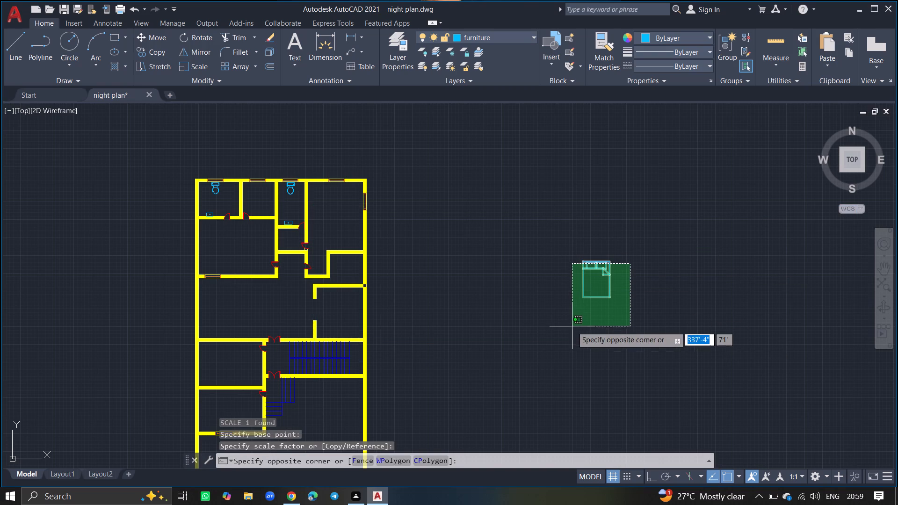
click(572, 326)
text(move)
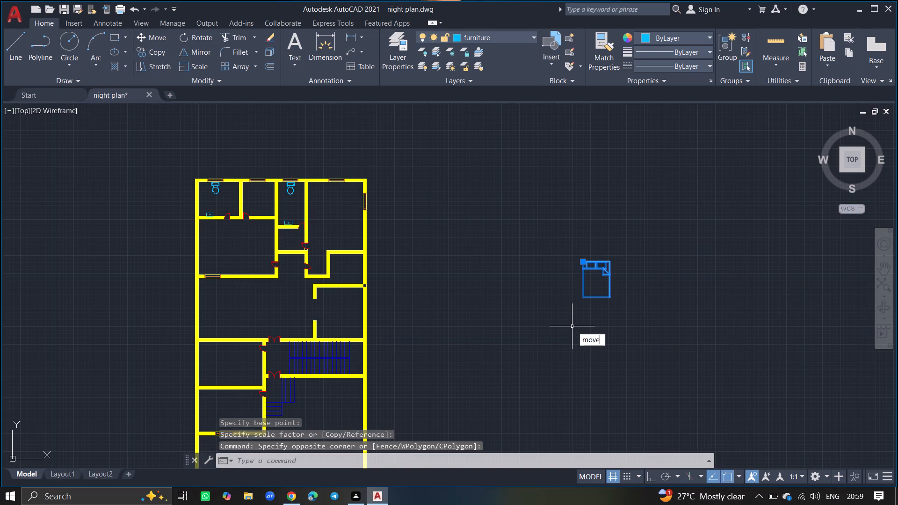
key(Return)
click(596, 270)
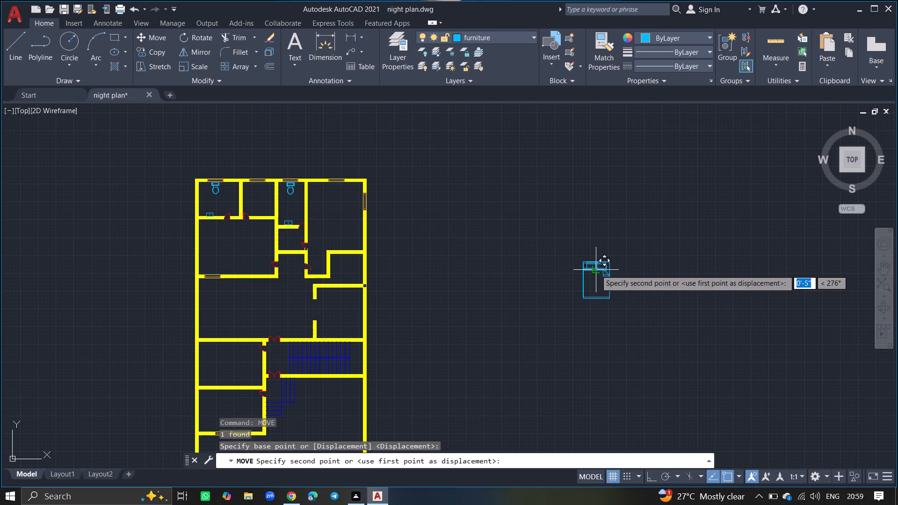
ctrl+scroll(338, 194, up, 3)
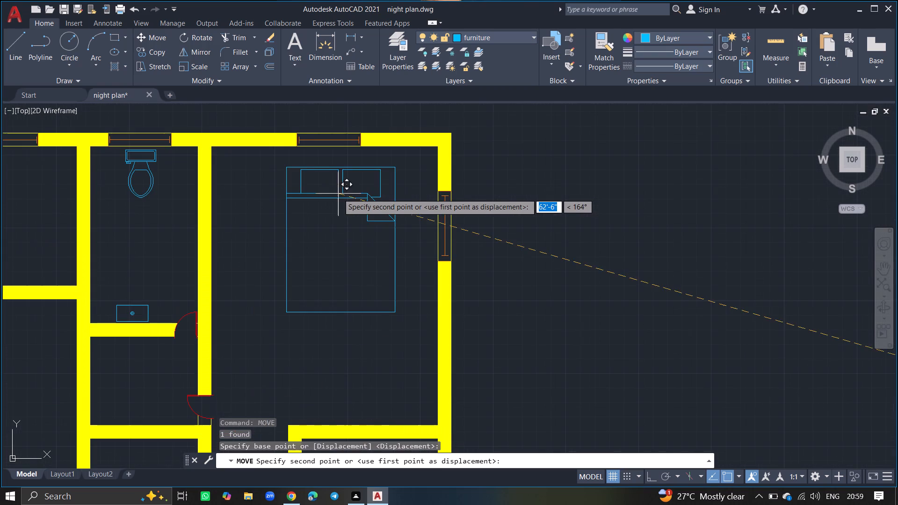
drag(290, 183, 288, 205)
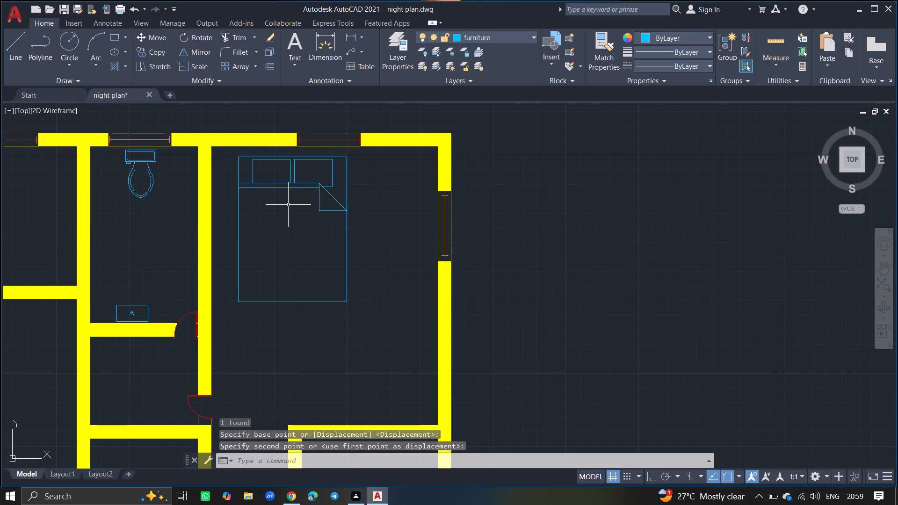
Insert the Sofa - Roundback 7 ft. block from the Home - Space Planner library beside the plan and close DesignCenter.
ctrl+scroll(288, 205, down, 4)
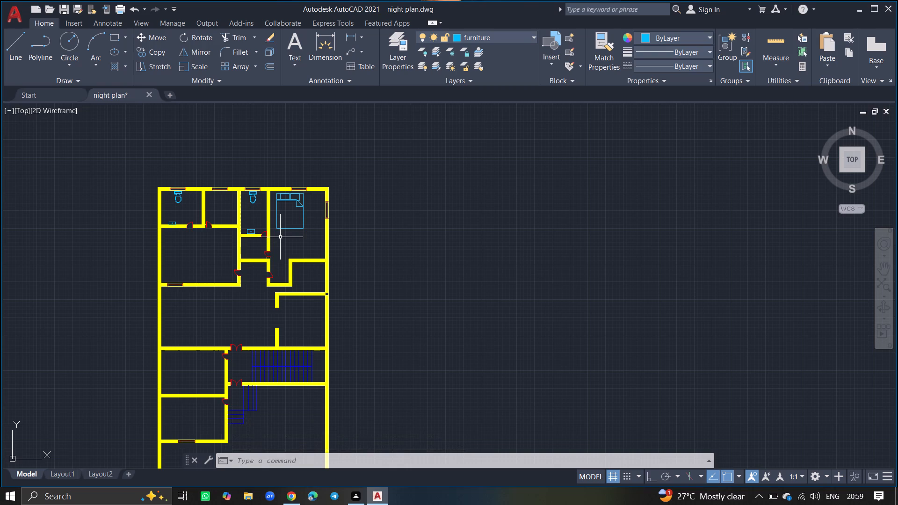
key(ctrl+2)
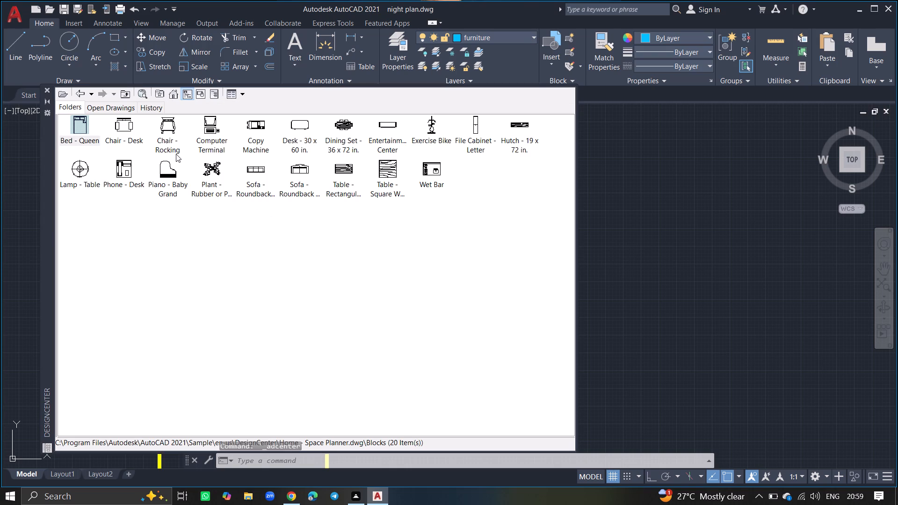
click(257, 164)
drag(257, 164, 746, 227)
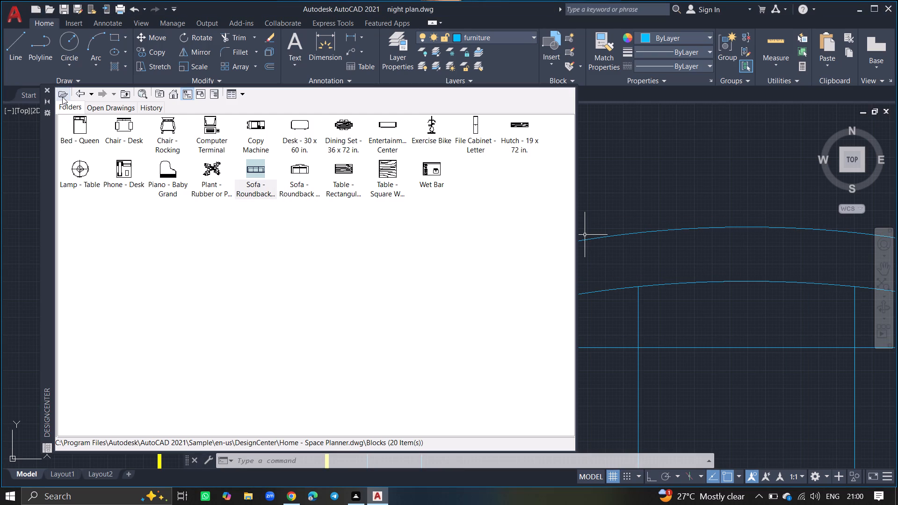
click(45, 88)
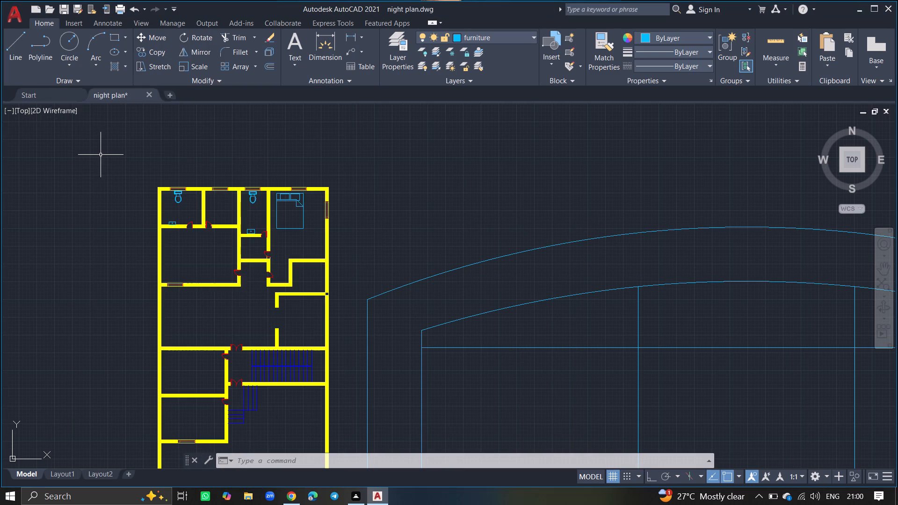
Scale the oversized sofa block down freehand about a point near its curved back.
ctrl+scroll(104, 160, down, 5)
drag(156, 182, 163, 234)
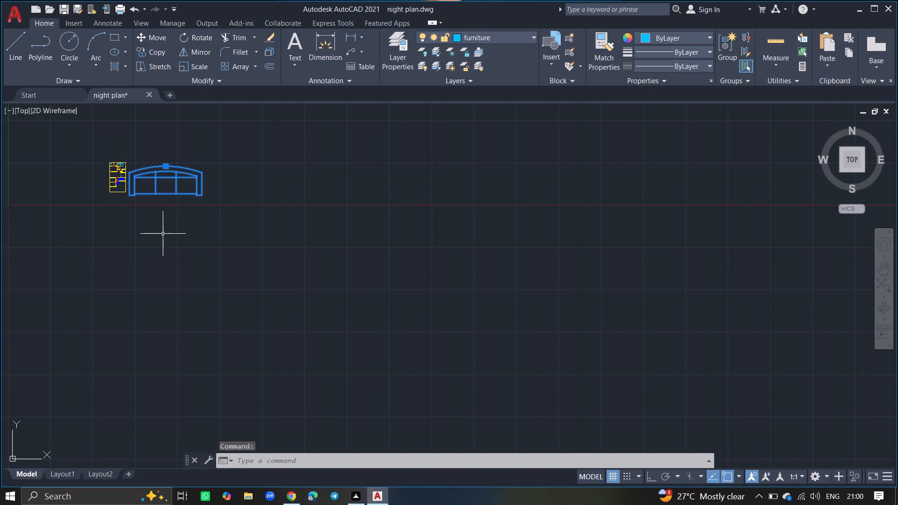
text(sc)
key(Return)
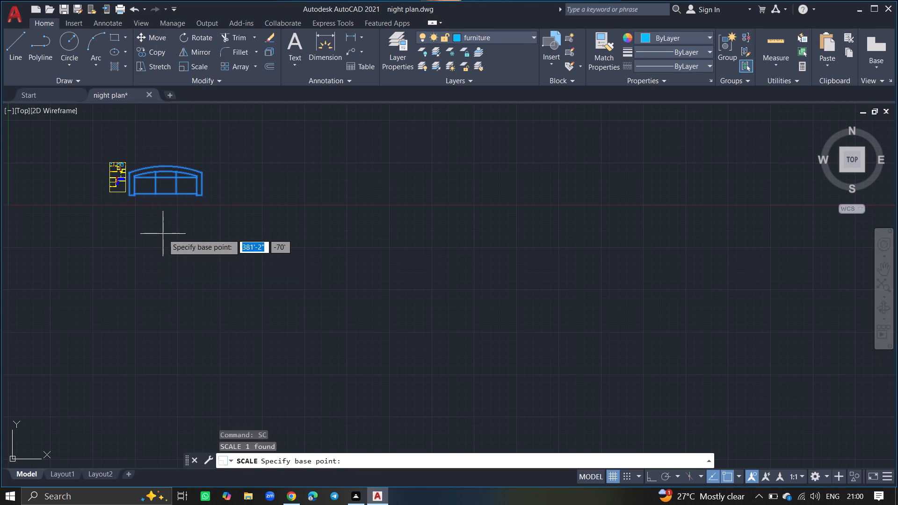
click(162, 174)
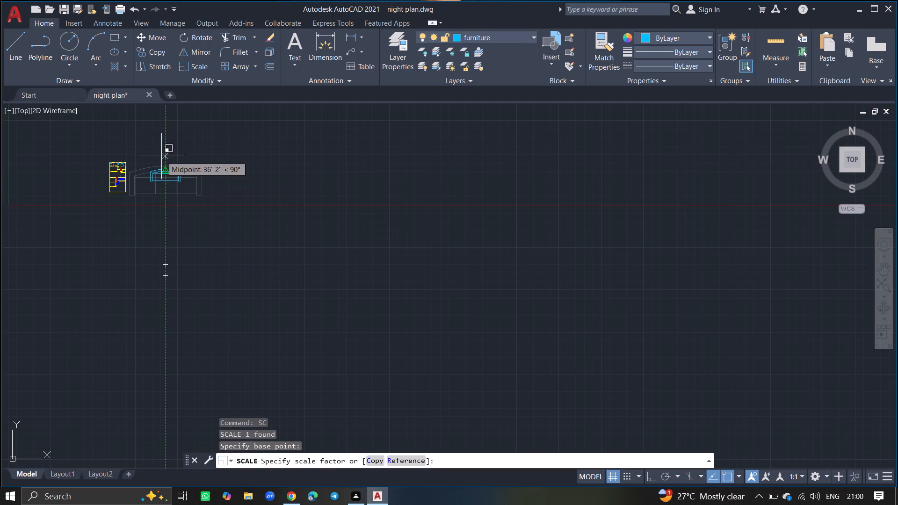
click(160, 163)
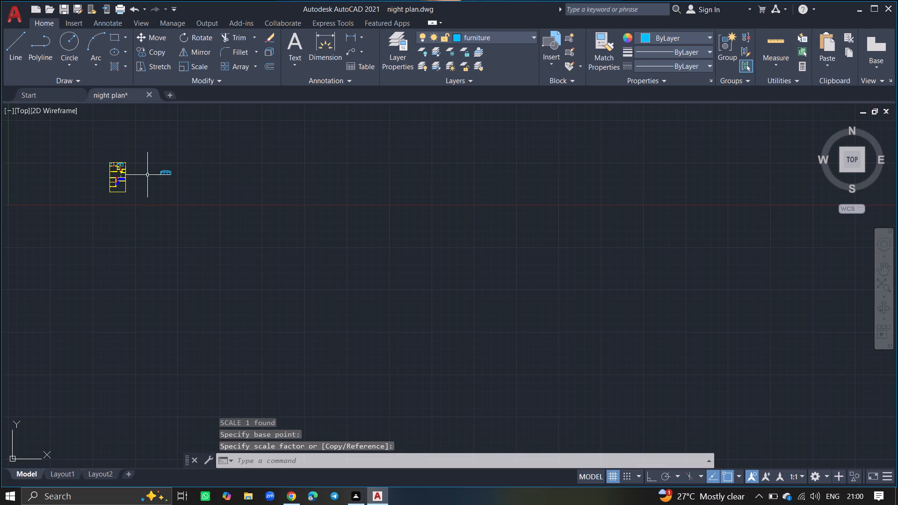
Rotate the sofa 90 degrees counterclockwise with Ortho on, so its curved back faces west.
ctrl+scroll(432, 161, up, 3)
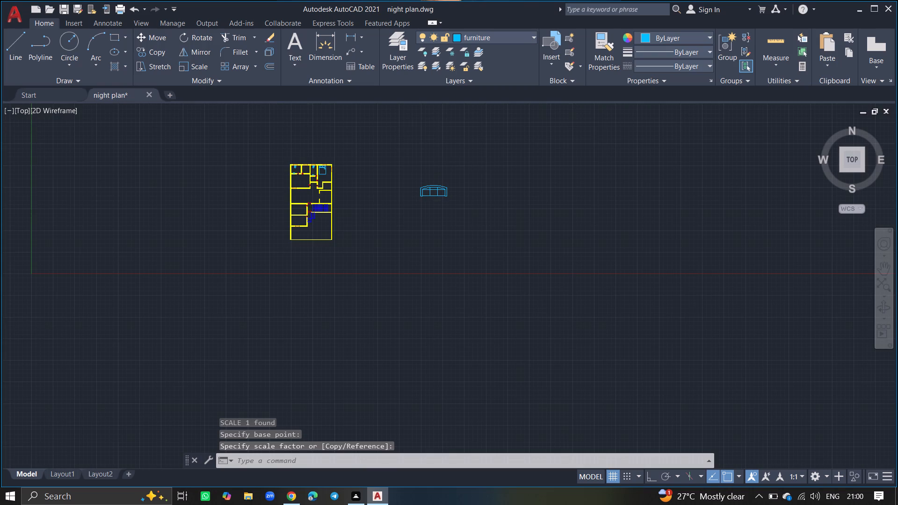
drag(441, 204, 358, 226)
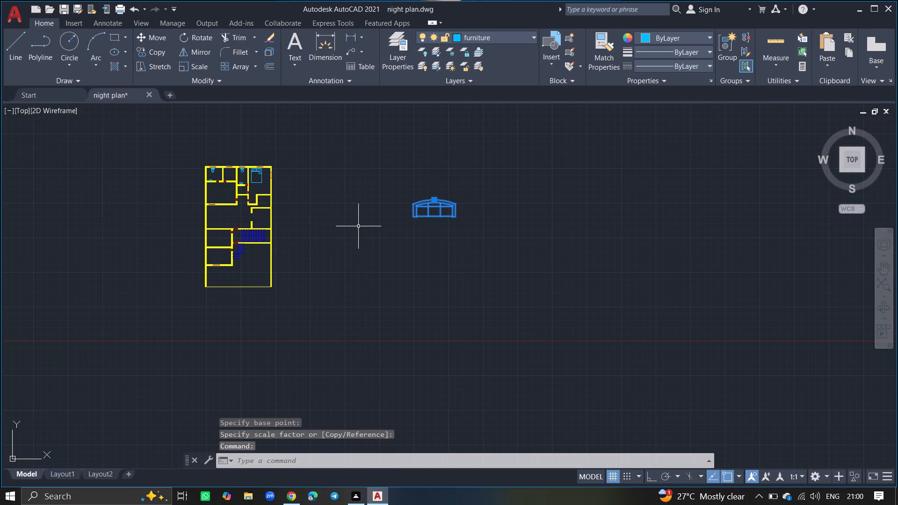
text(ro)
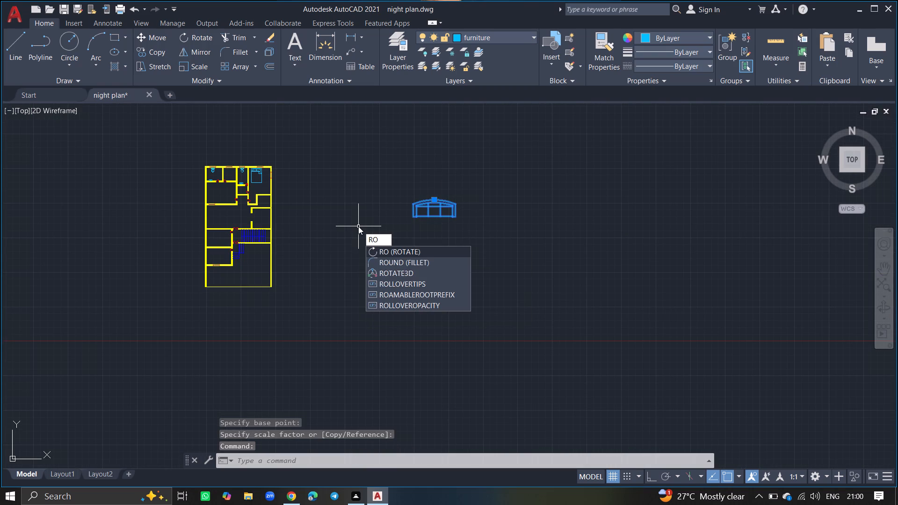
key(Return)
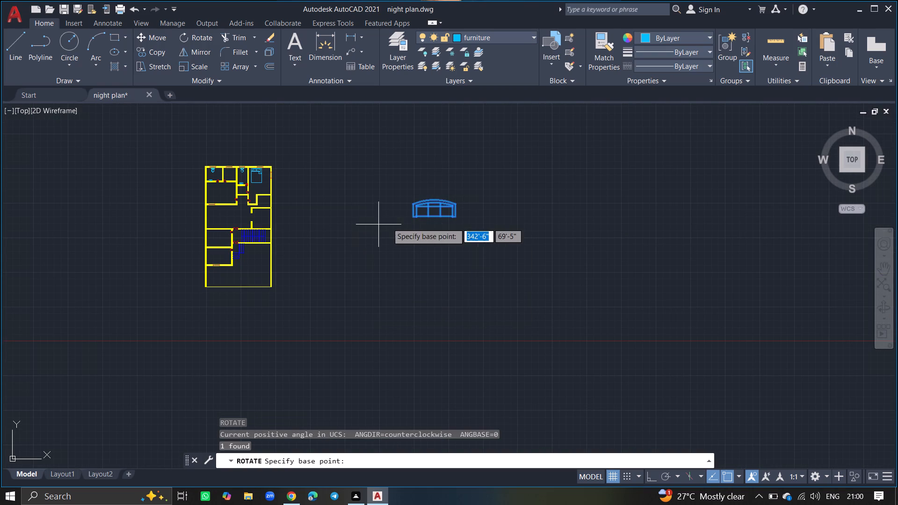
drag(426, 202, 436, 167)
key(F8)
click(436, 167)
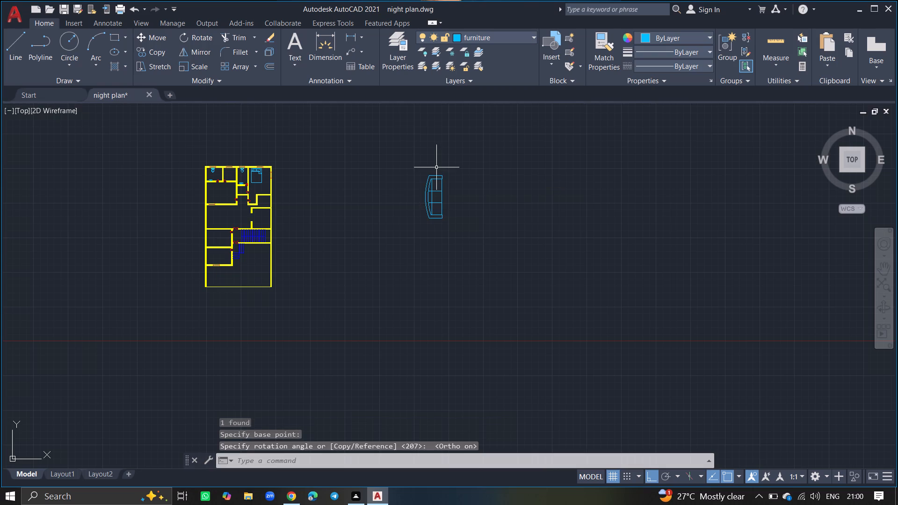
Scale the rotated sofa down further, freehand from its curved back, to suit the plan's rooms.
drag(435, 174, 403, 212)
text(sc)
key(Return)
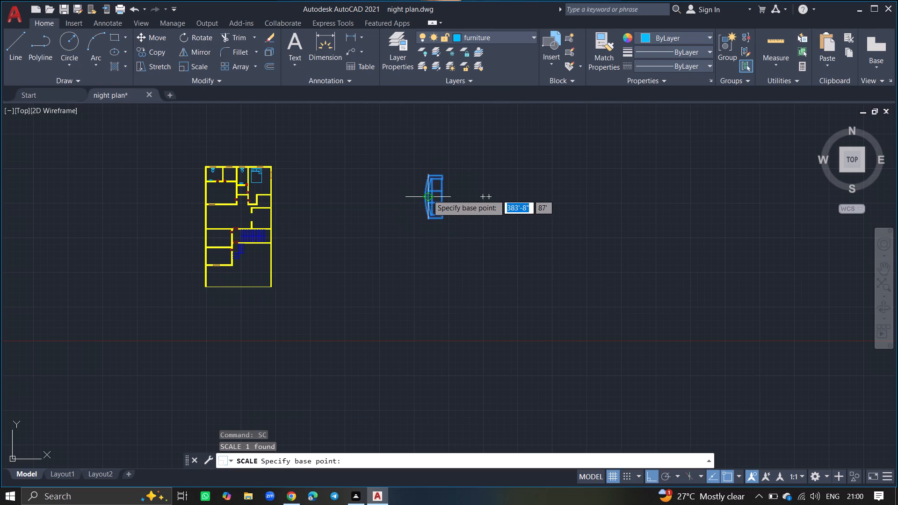
click(427, 195)
ctrl+scroll(429, 191, up, 4)
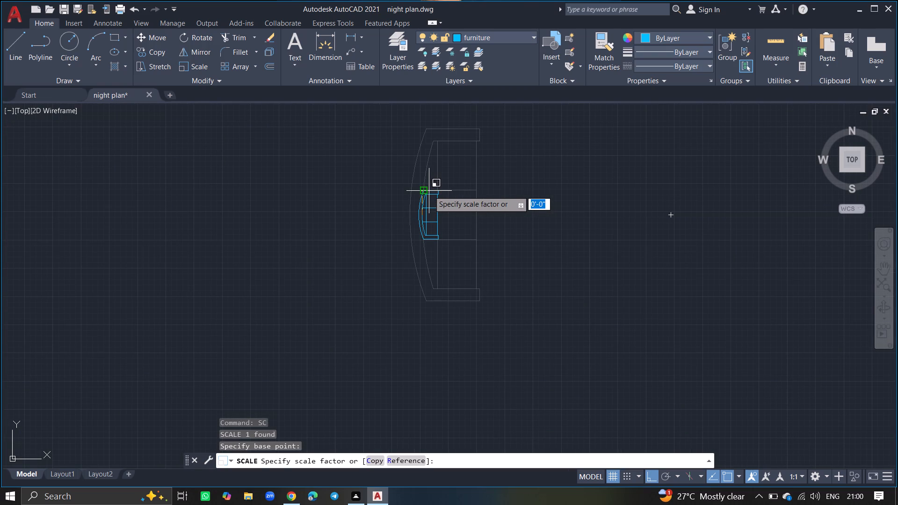
click(431, 186)
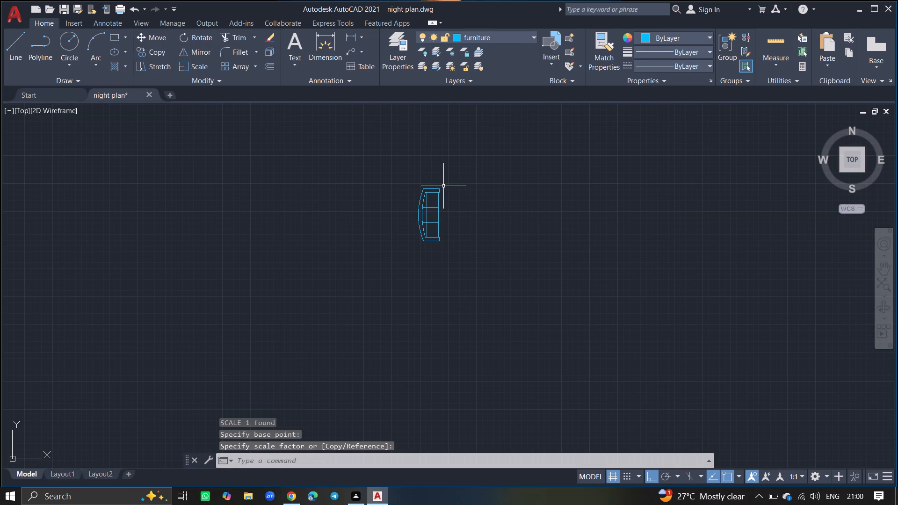
Move the sofa with Ortho off into the large central room, with its back beside the west wall.
click(443, 186)
click(413, 280)
text(move)
key(Return)
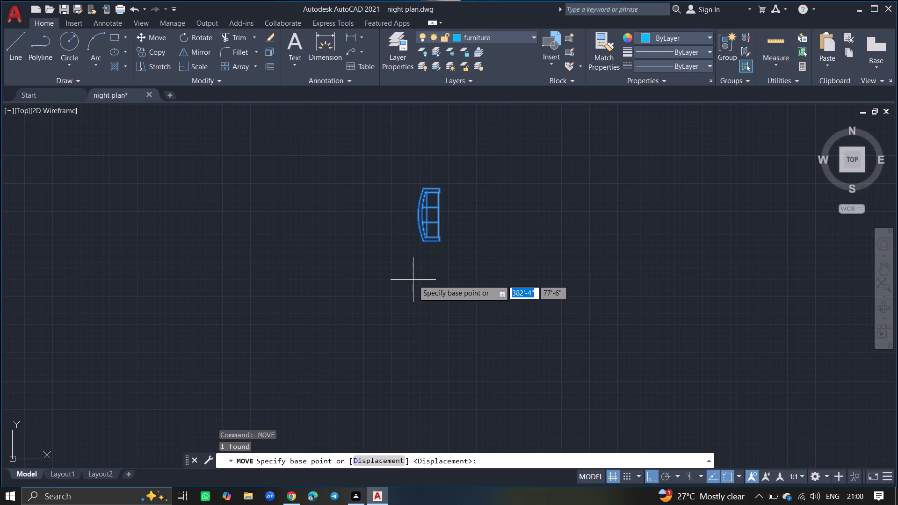
click(429, 217)
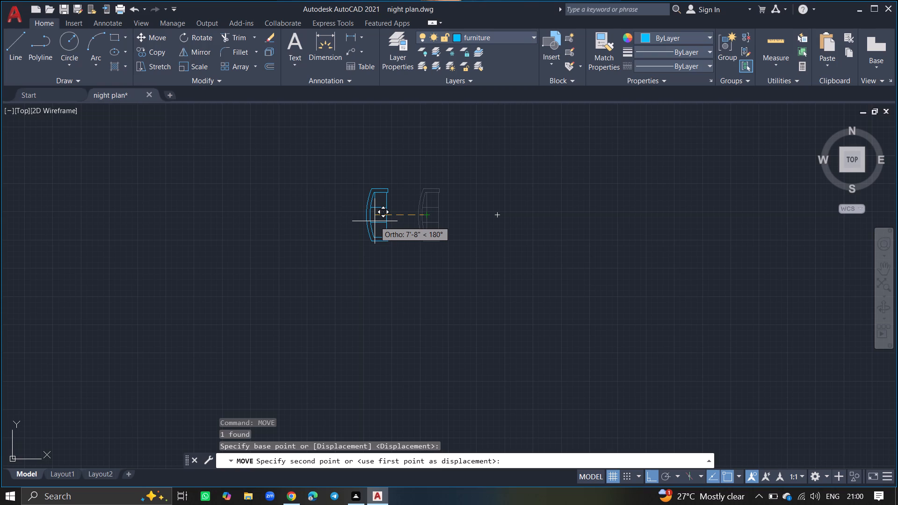
ctrl+scroll(335, 221, down, 3)
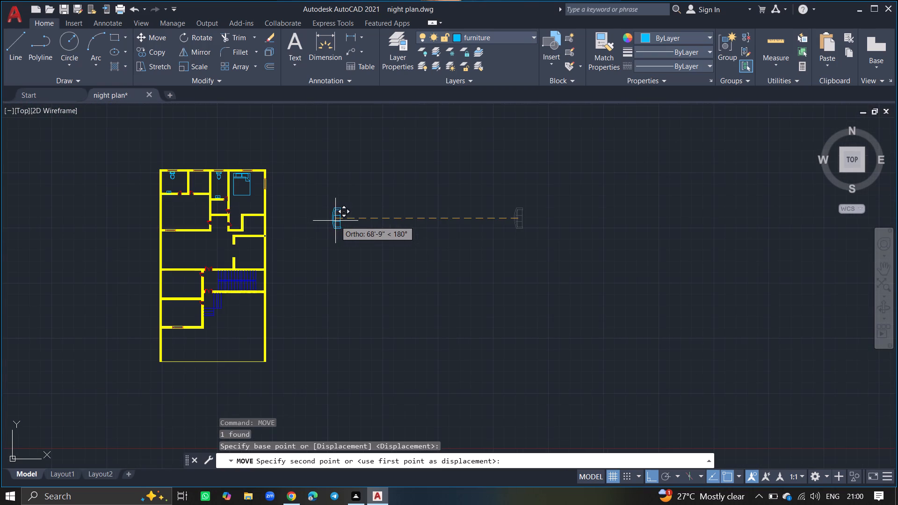
key(F8)
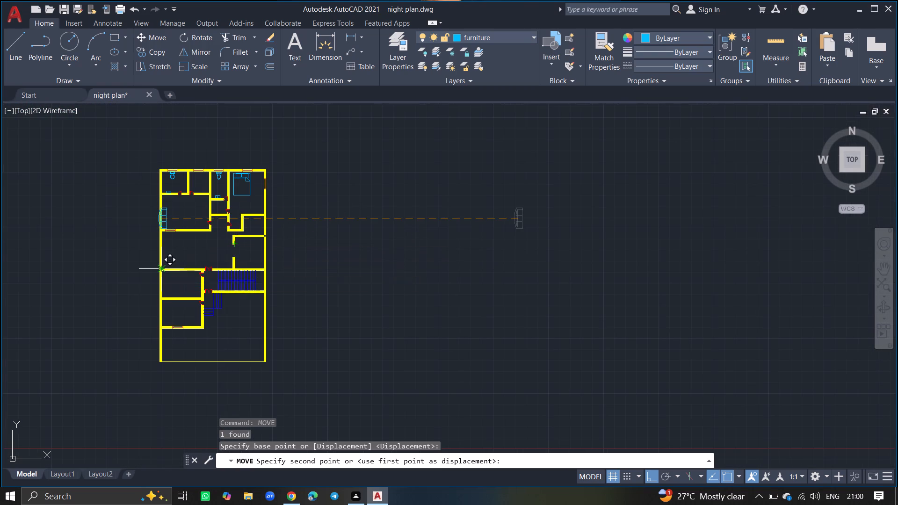
ctrl+scroll(171, 254, up, 6)
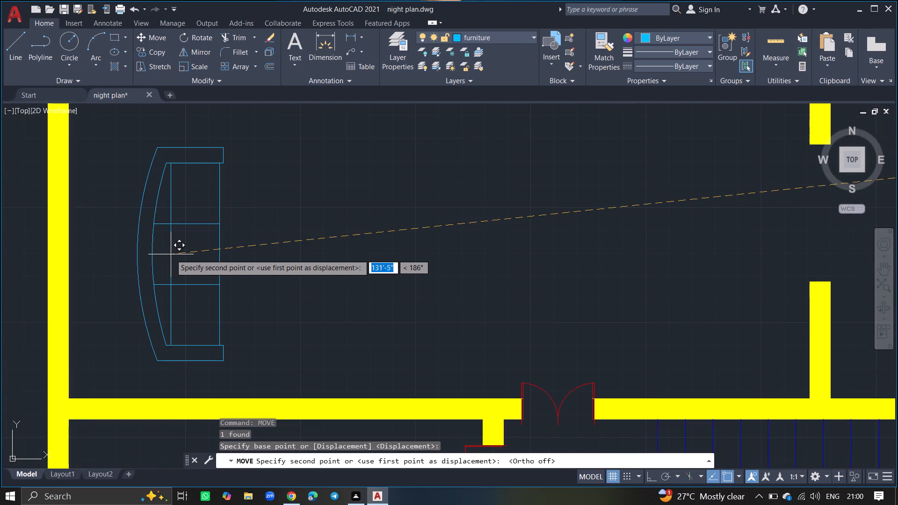
click(129, 284)
ctrl+scroll(129, 284, down, 5)
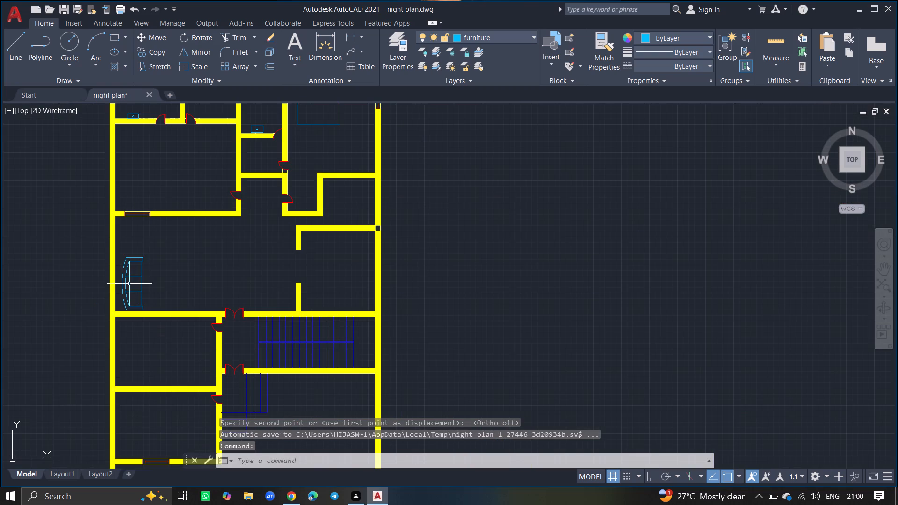
Scale the sofa by the west wall down slightly, freehand from the middle of its front edge.
click(128, 283)
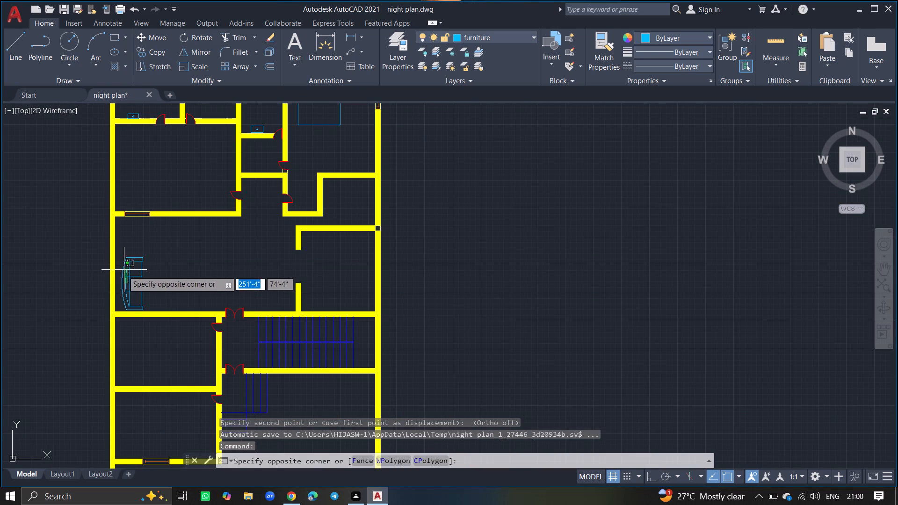
click(118, 280)
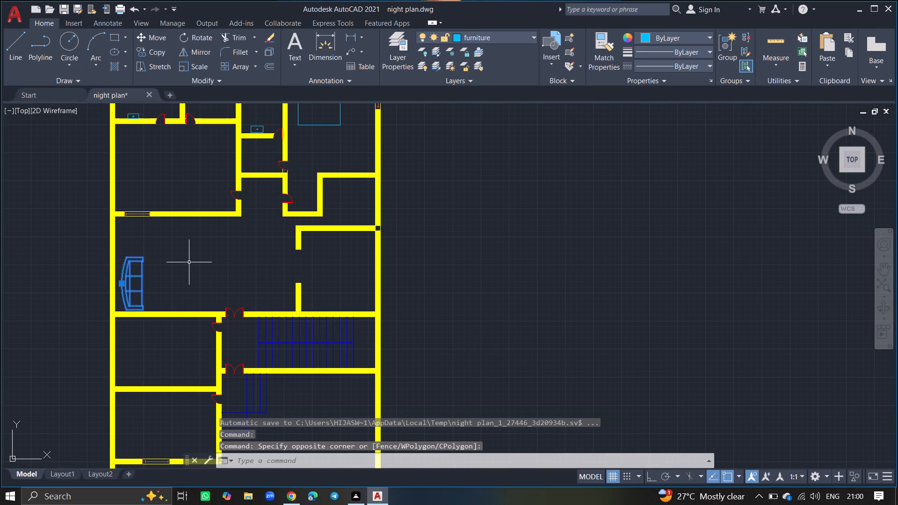
text(sc)
key(Return)
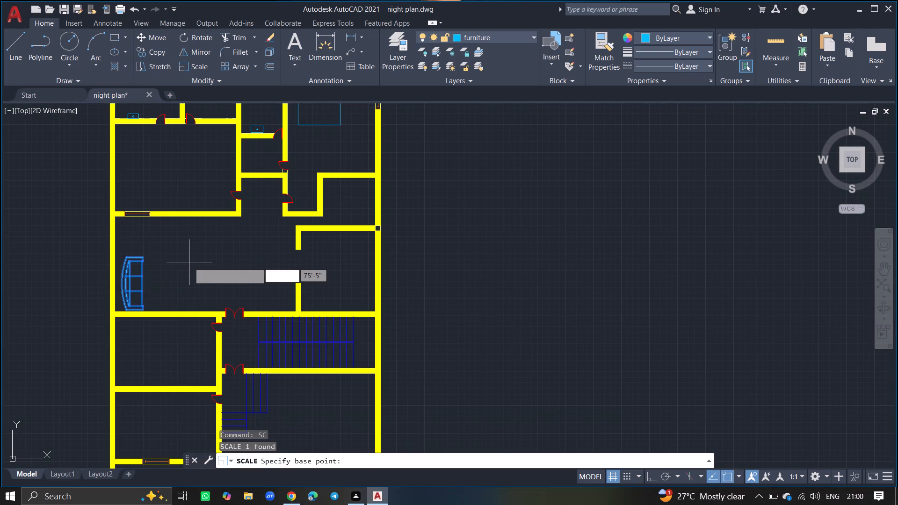
click(142, 284)
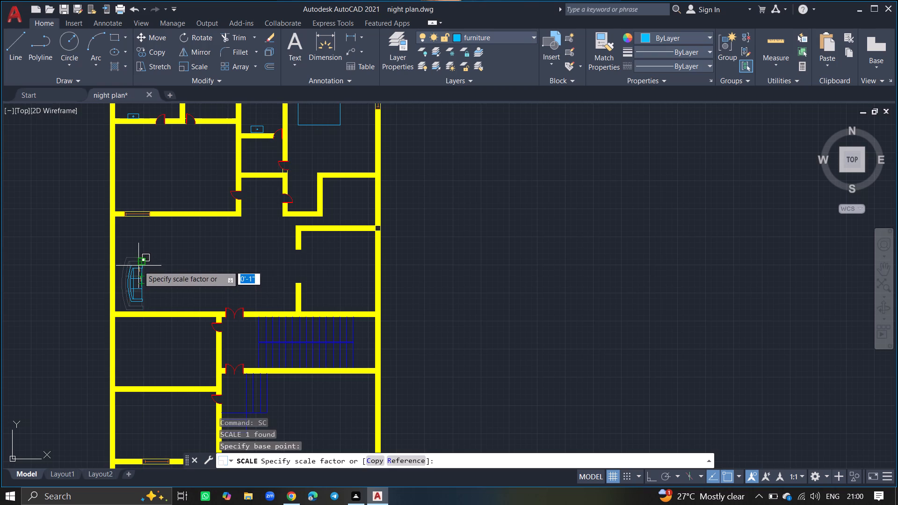
click(138, 266)
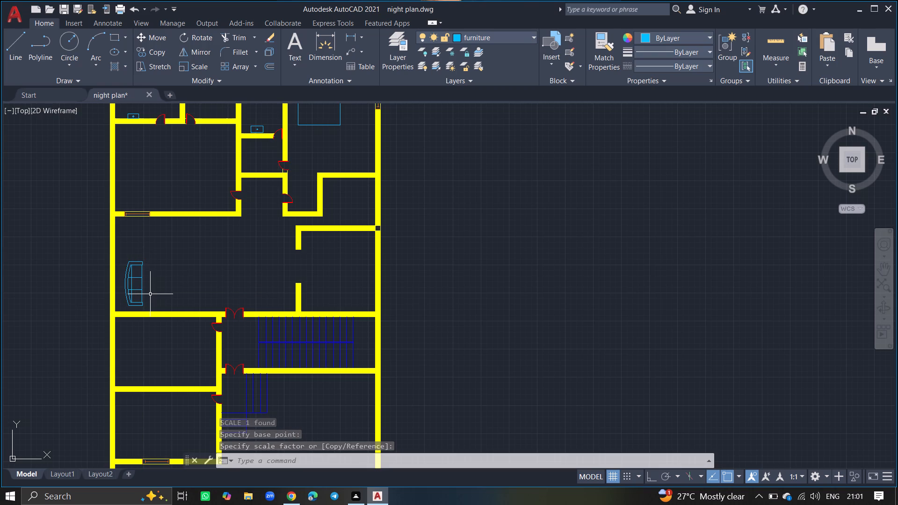
Draw a coffee-table rectangle about 3'-7" wide by 2' deep just east of the sofa in the central room.
text(rec)
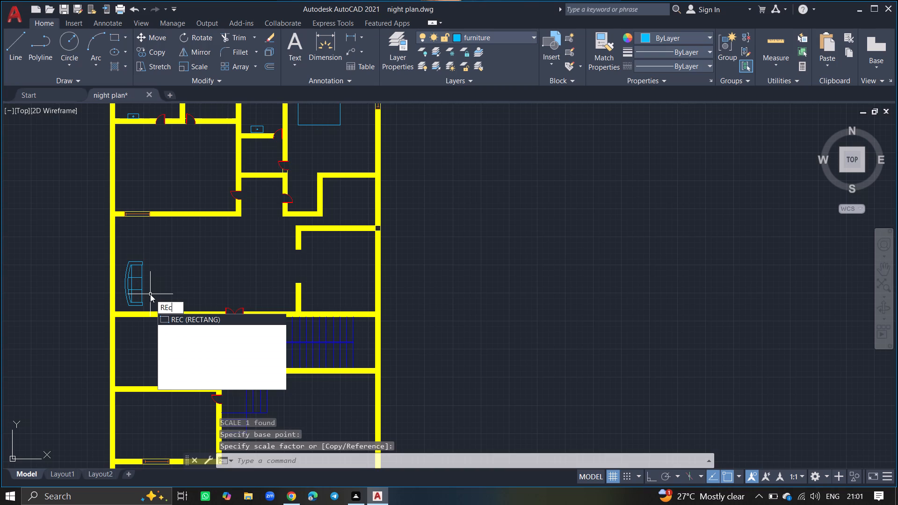
key(Return)
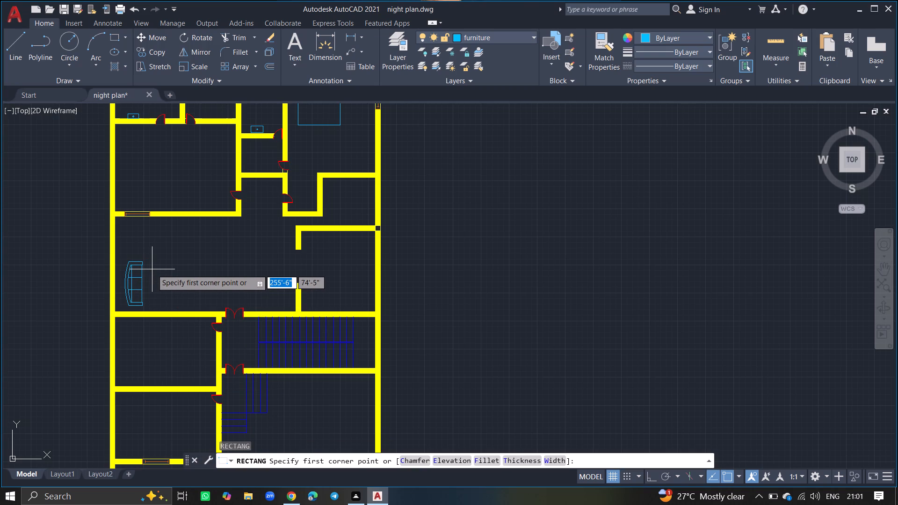
ctrl+scroll(152, 269, up, 1)
drag(153, 270, 176, 291)
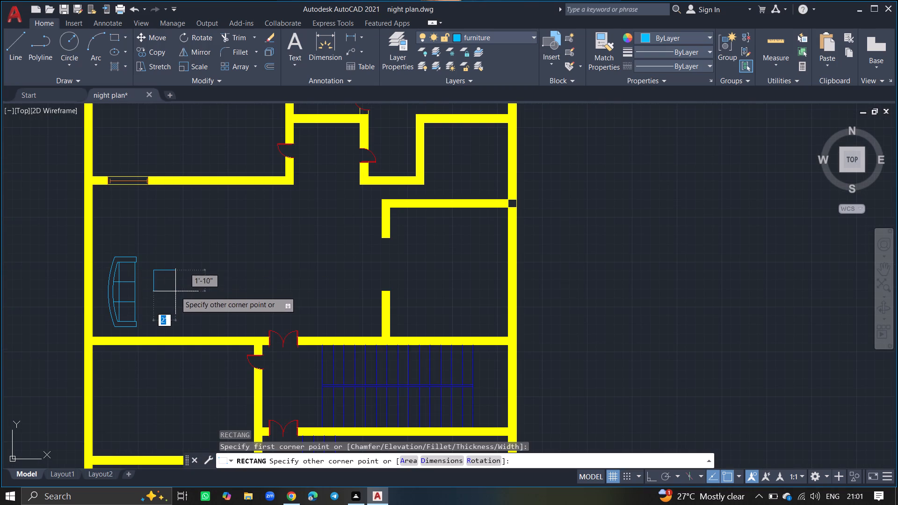
drag(176, 291, 192, 292)
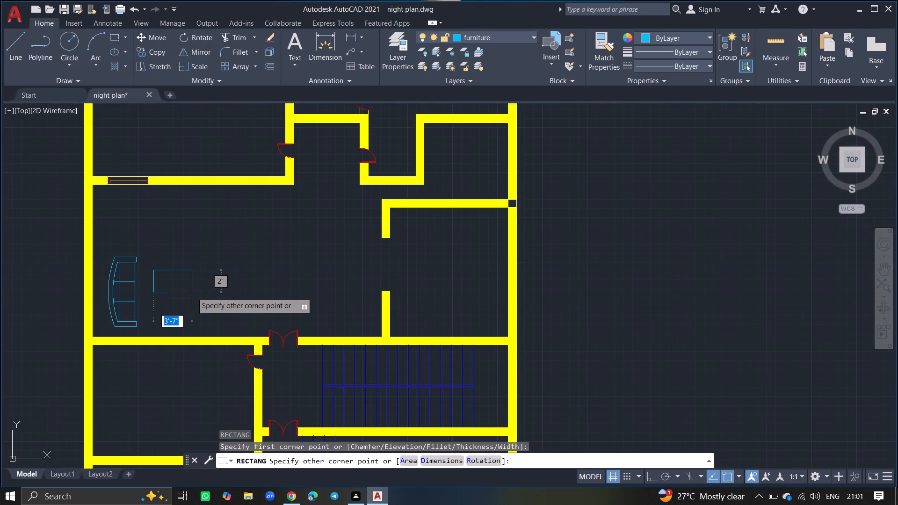
drag(192, 292, 194, 292)
click(194, 292)
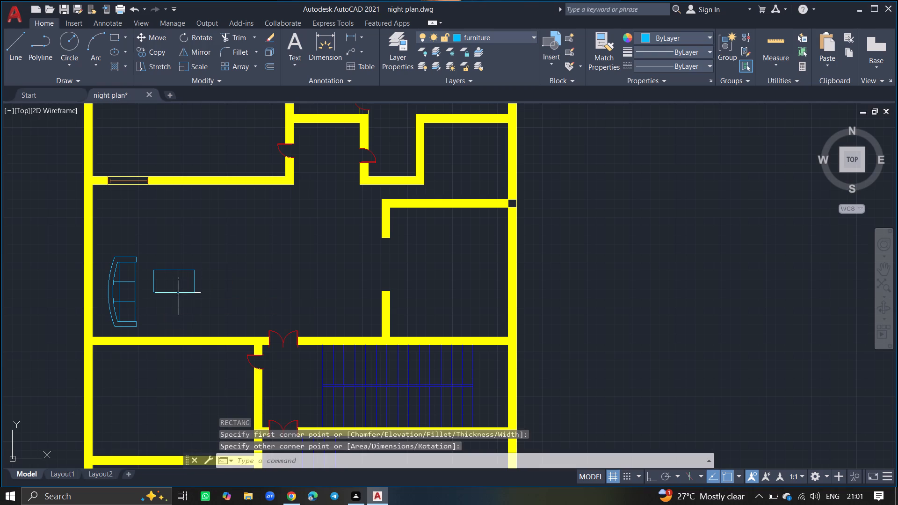
Rotate the sofa 90 degrees counterclockwise about its front edge with Ortho on, so its curved back faces south.
drag(134, 295, 169, 273)
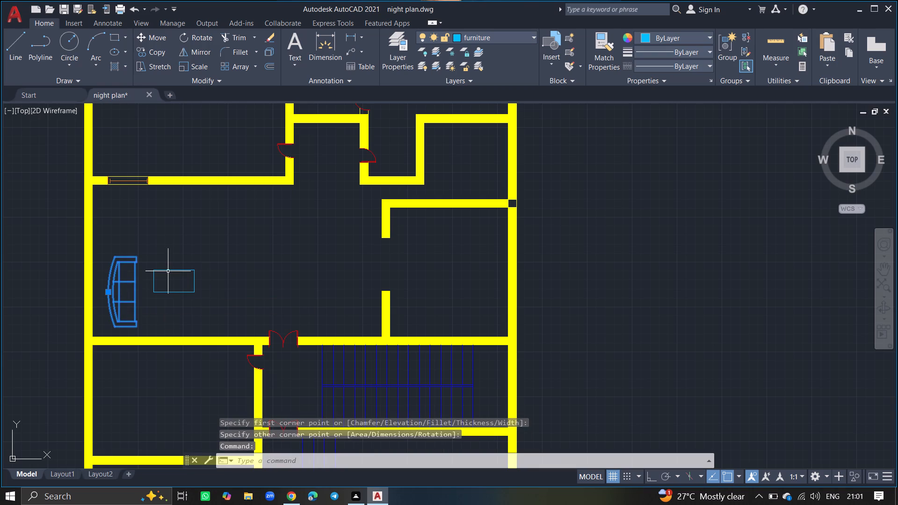
drag(169, 273, 159, 289)
text(ro)
key(Return)
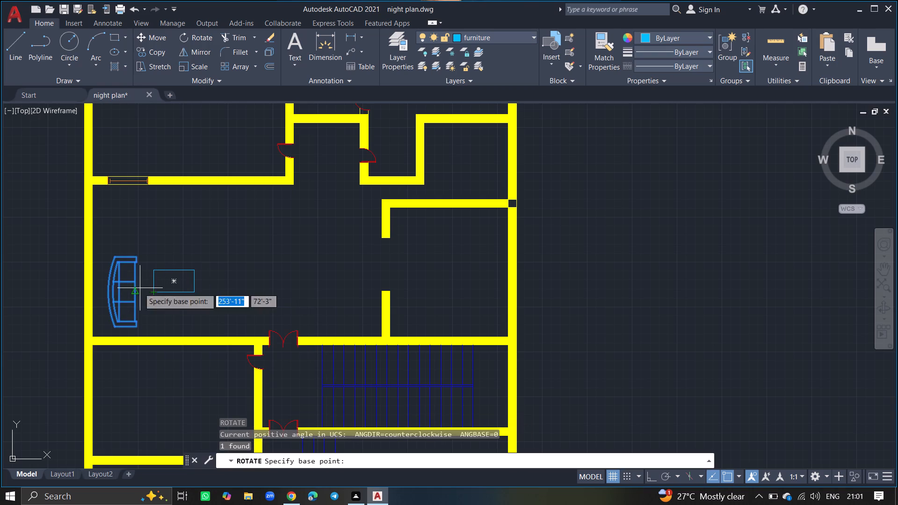
drag(135, 289, 135, 266)
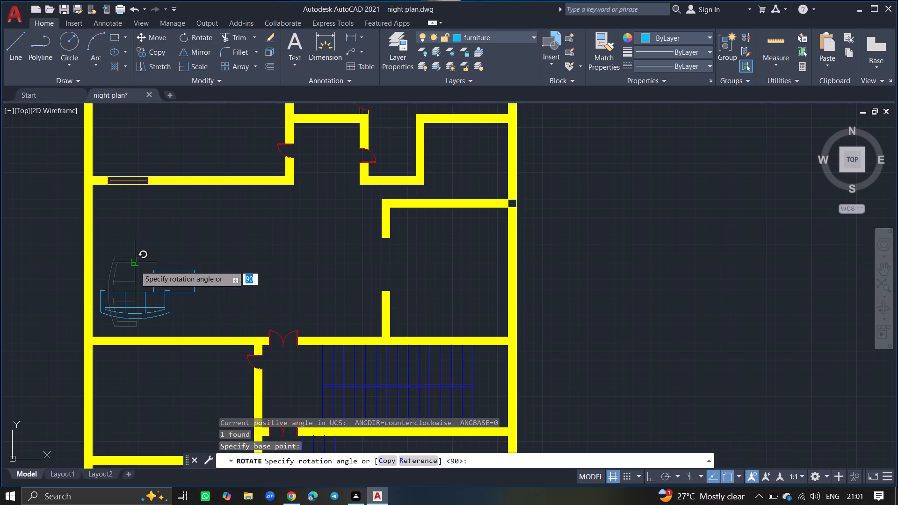
key(F8)
click(135, 266)
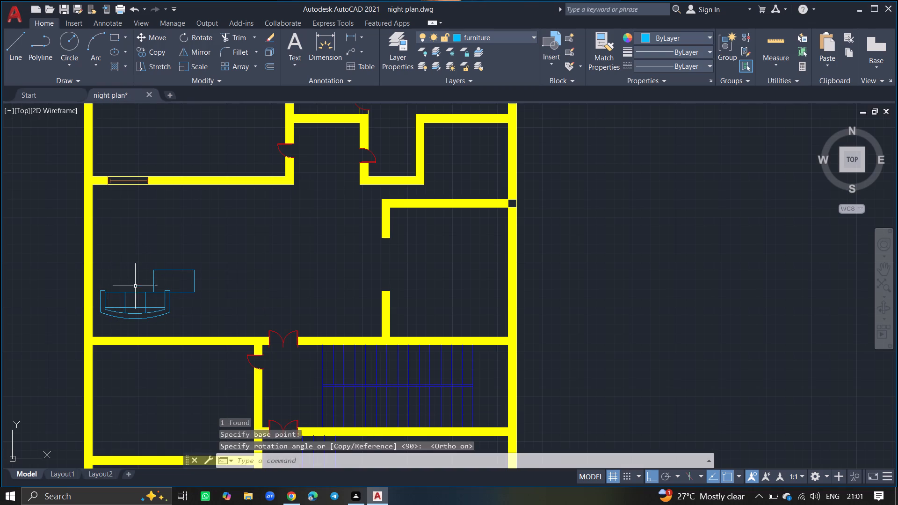
Move the sofa with Ortho off to just south of the rectangle, with its back beside the room's south wall.
click(135, 293)
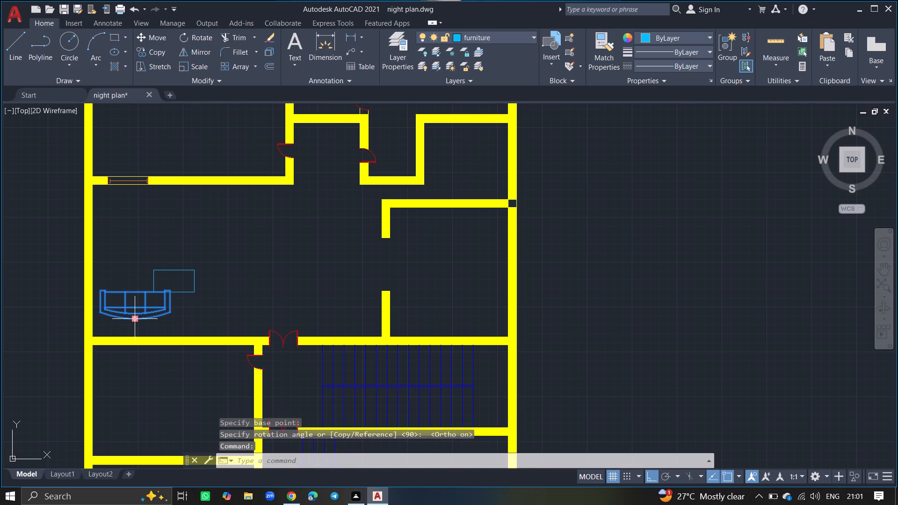
text(move)
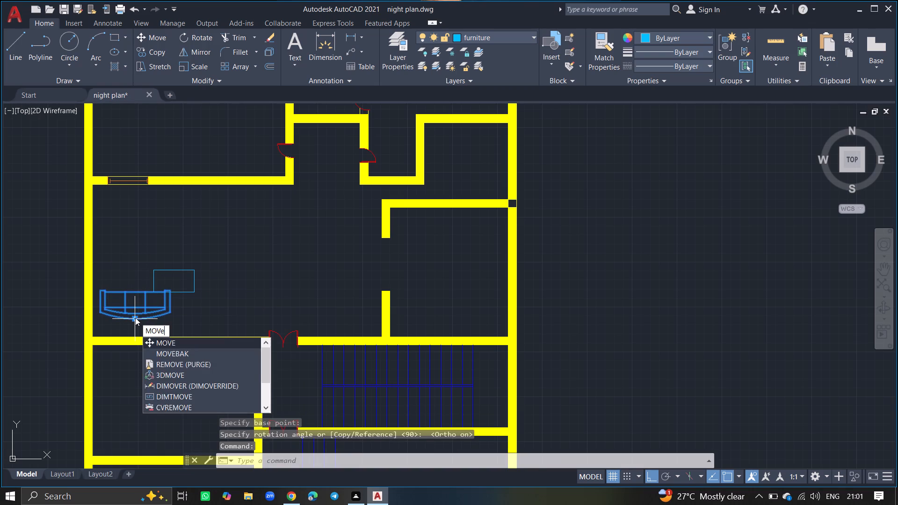
key(Return)
click(135, 314)
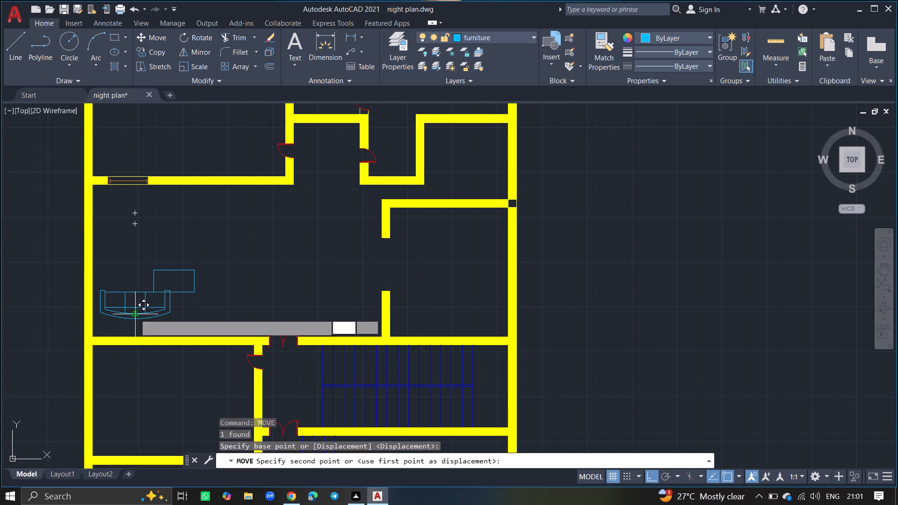
key(F8)
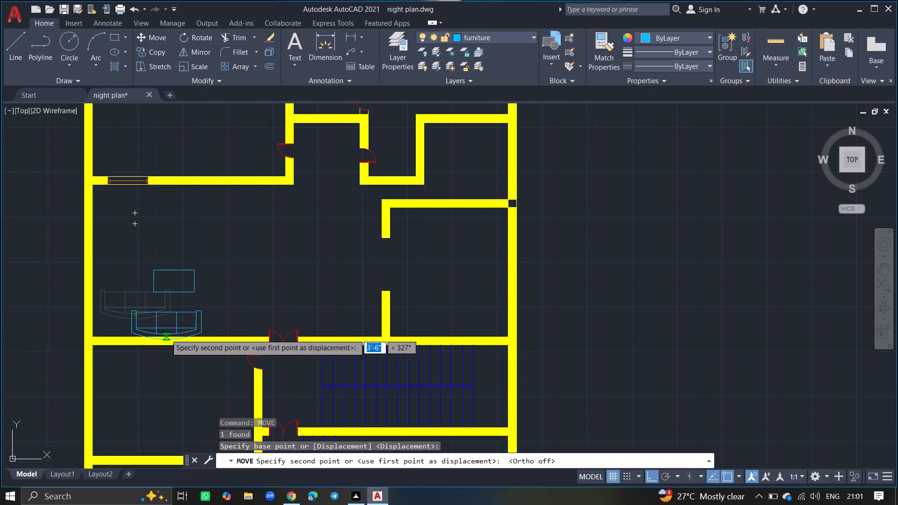
ctrl+scroll(174, 327, up, 2)
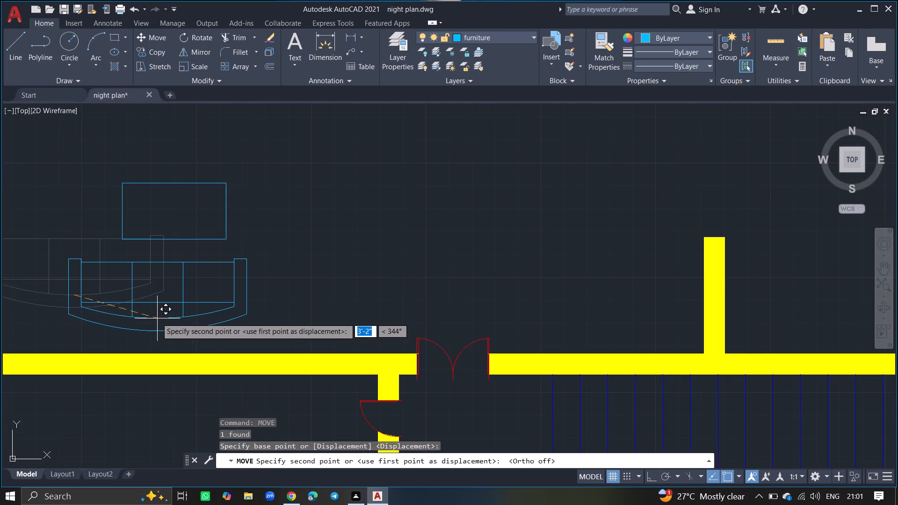
click(157, 318)
Insert the two-seat Sofa - Roundback block from DesignCenter into the drawing, outside the house plan.
ctrl+scroll(157, 318, down, 3)
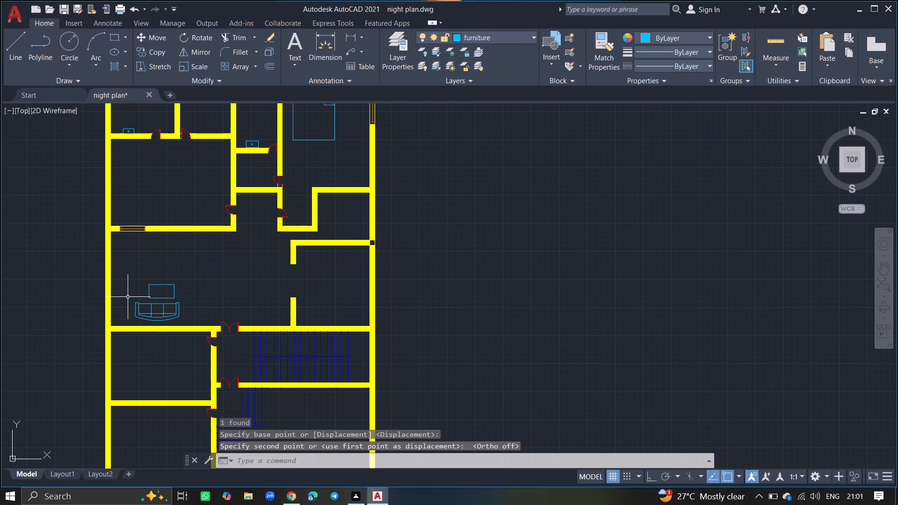
key(ctrl+2)
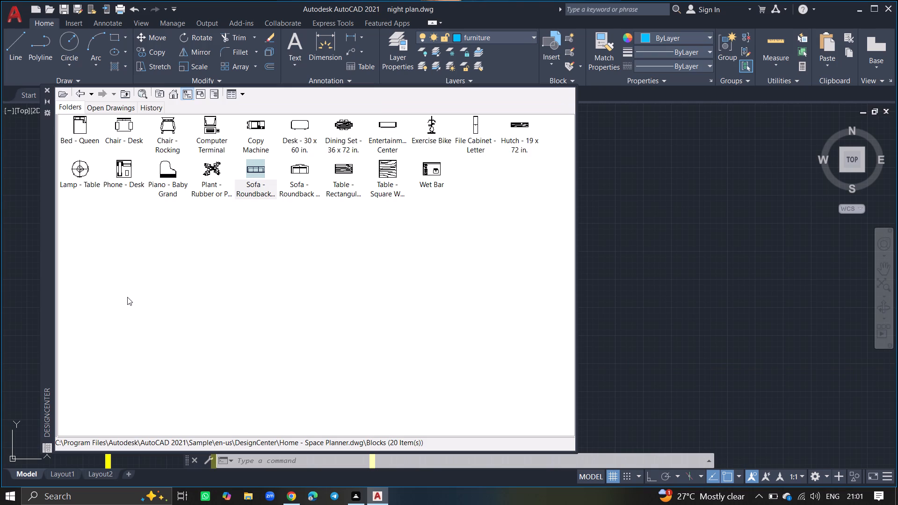
click(292, 184)
drag(292, 184, 673, 301)
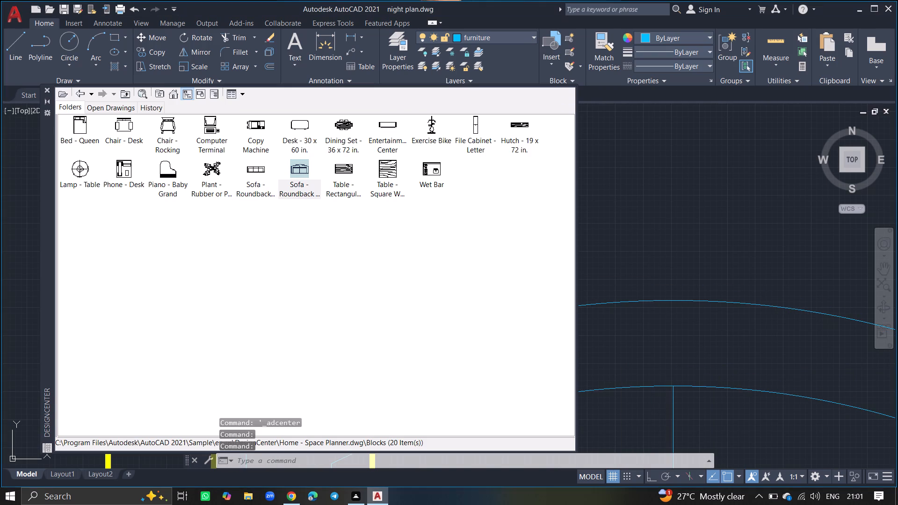
click(48, 91)
Scale the oversized two-seat sofa block down freehand about a point on its curved back to suit the plan's rooms.
ctrl+scroll(164, 246, down, 1)
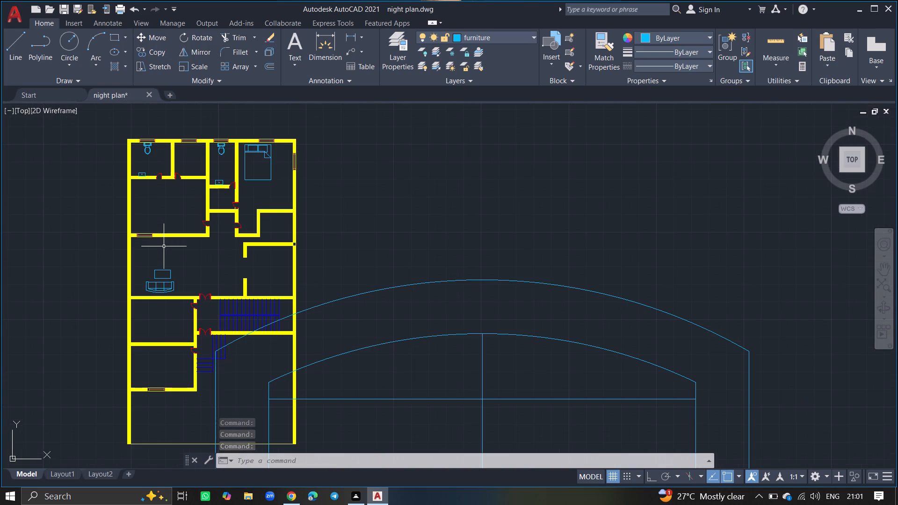
drag(316, 308, 315, 306)
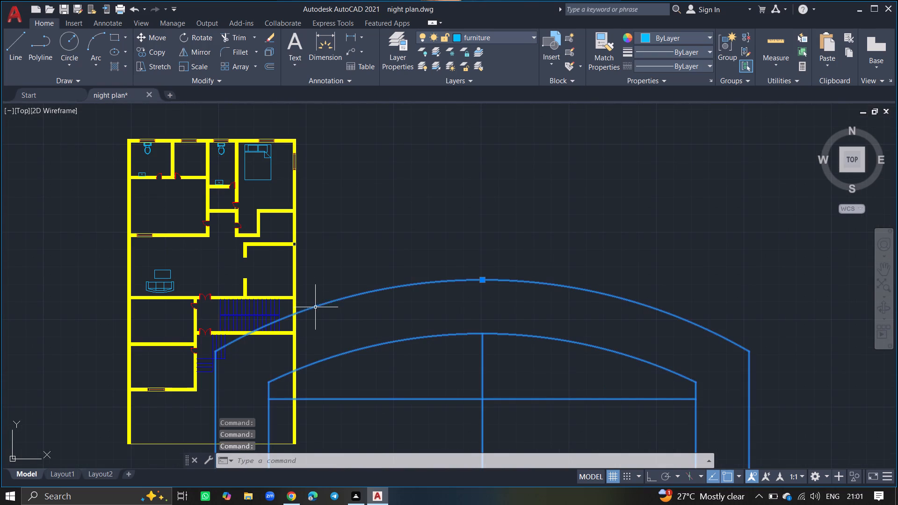
drag(315, 306, 333, 263)
text(sc)
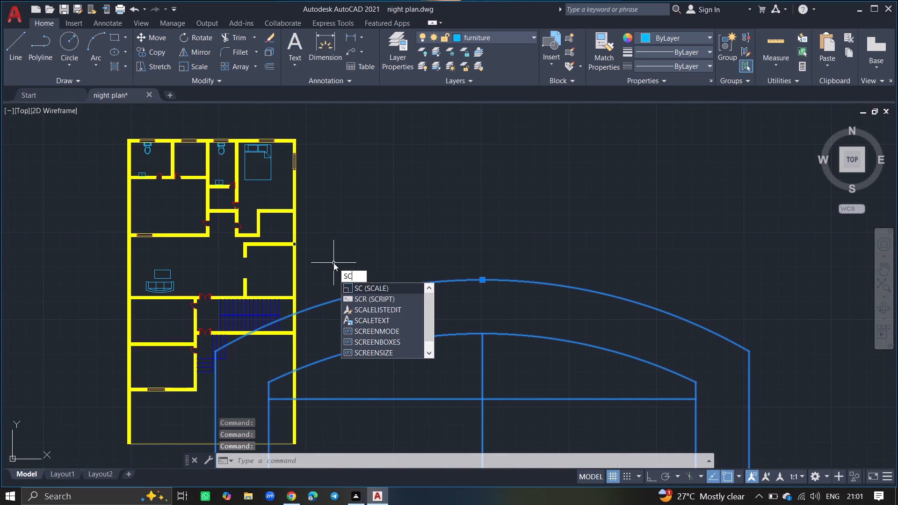
key(Return)
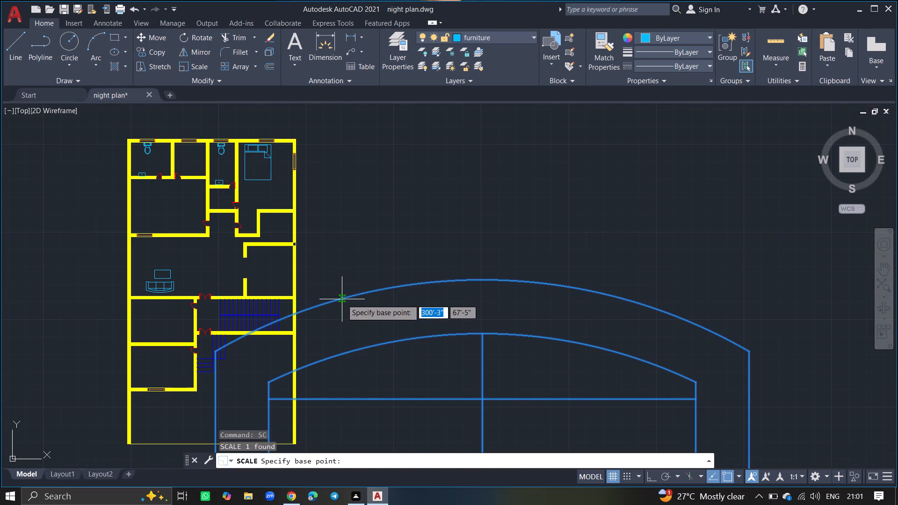
click(342, 299)
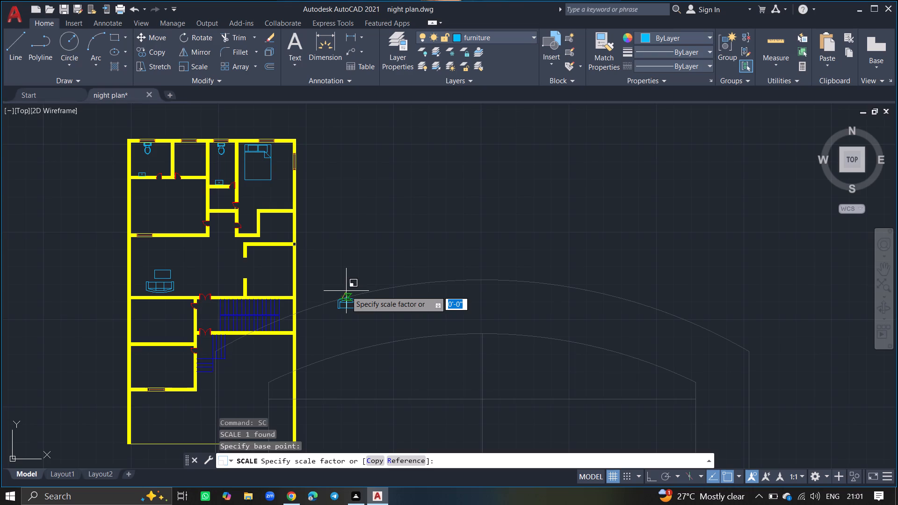
ctrl+scroll(346, 291, up, 3)
drag(346, 297, 344, 311)
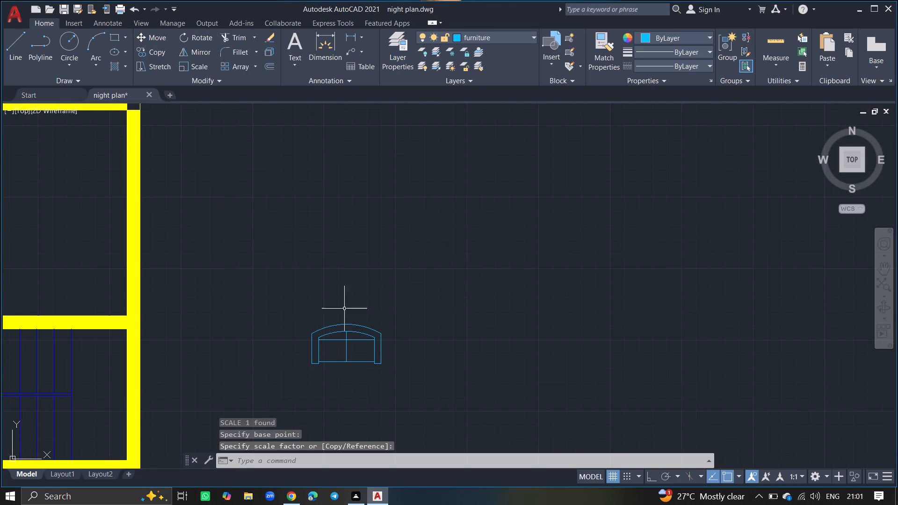
Rotate the two-seat sofa 90 degrees counterclockwise about its inner back curve, so its curved back faces west.
drag(344, 311, 343, 331)
drag(345, 332, 352, 287)
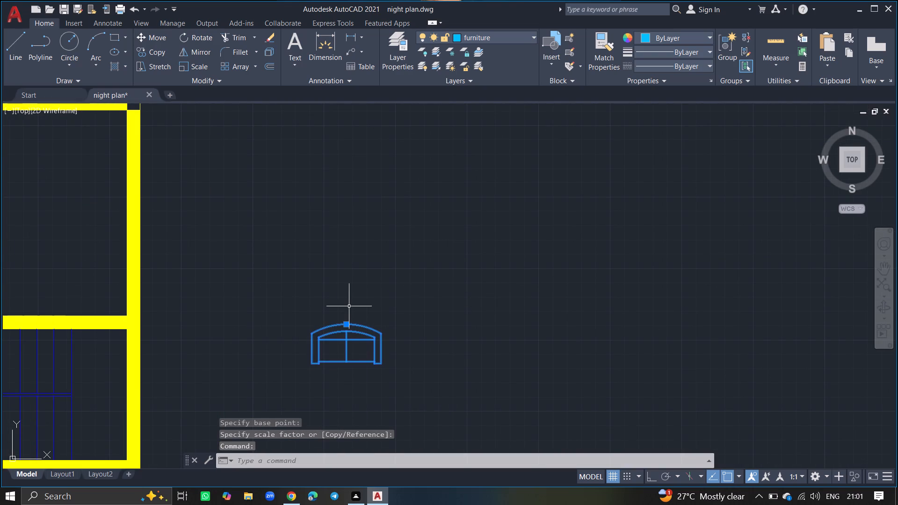
text(ro)
key(Return)
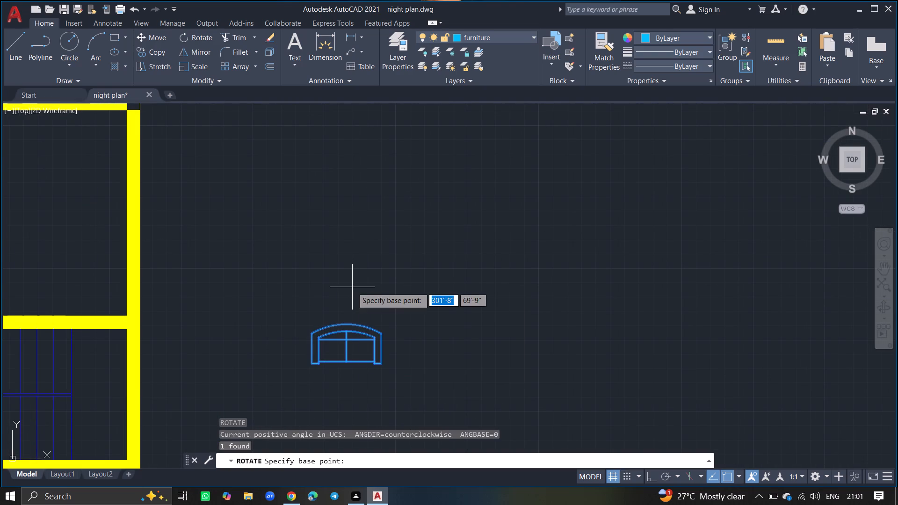
drag(347, 336, 340, 297)
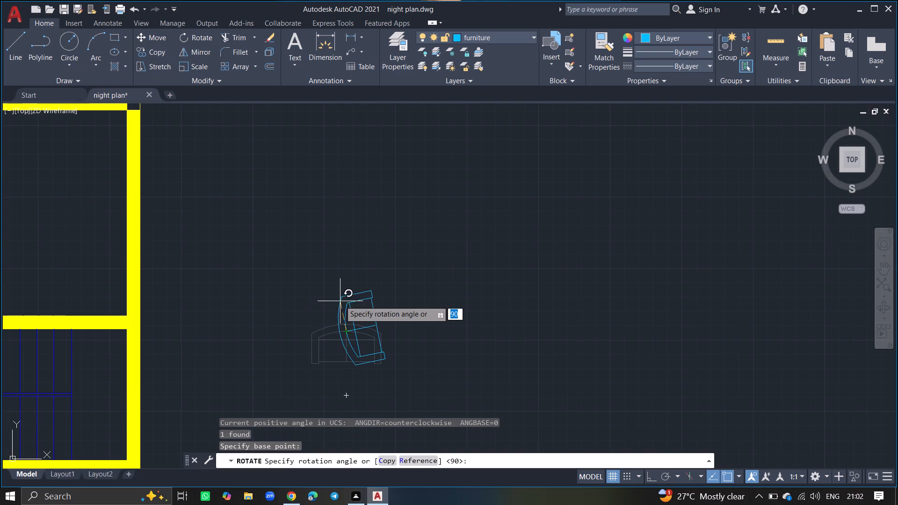
drag(340, 297, 348, 298)
click(348, 298)
Move the two-seat sofa into the central room, west of the rectangular table, with its curved back beside the west wall.
click(390, 275)
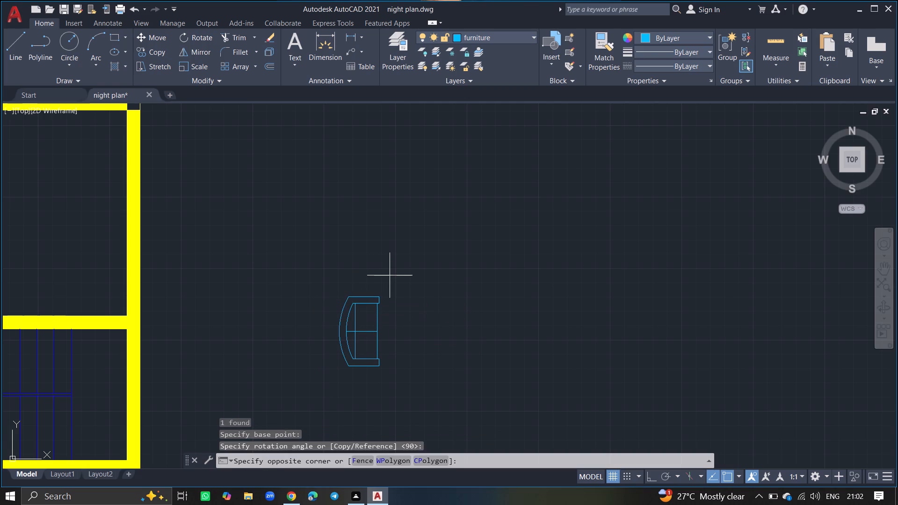
click(340, 364)
text(move)
key(Return)
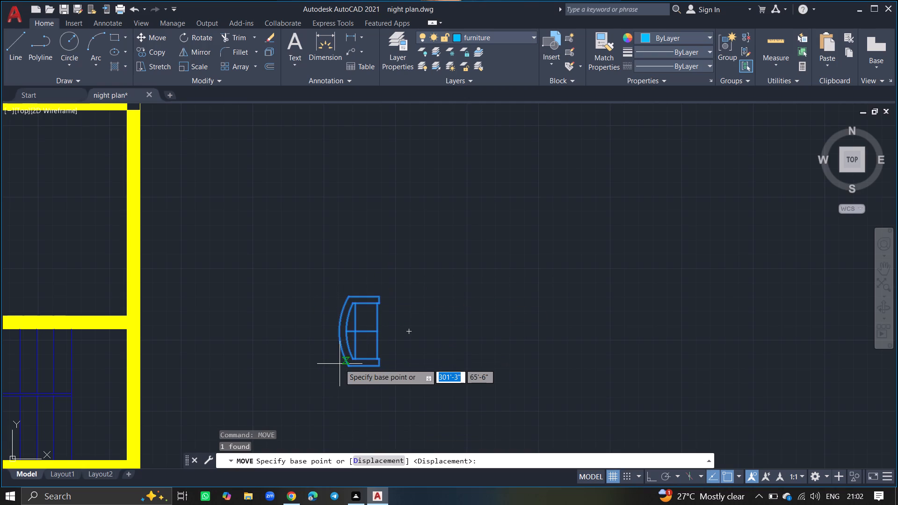
drag(348, 332, 315, 289)
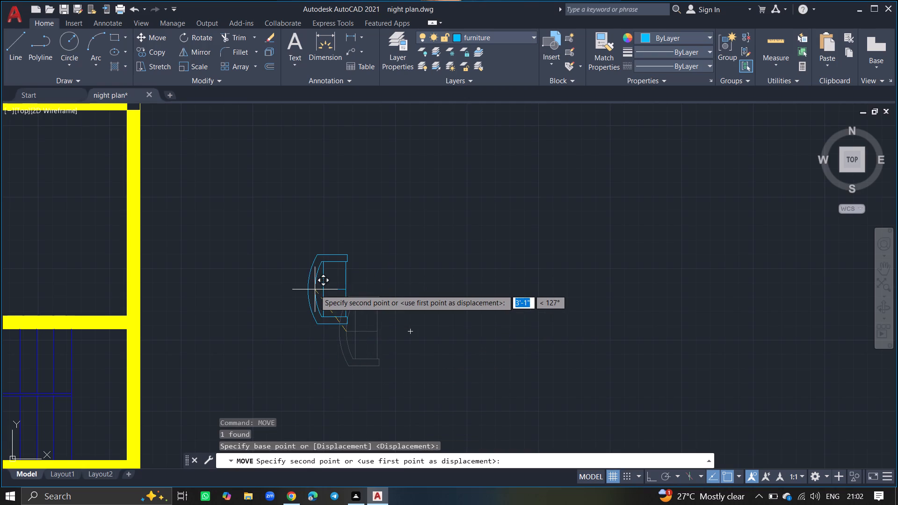
ctrl+scroll(315, 289, down, 2)
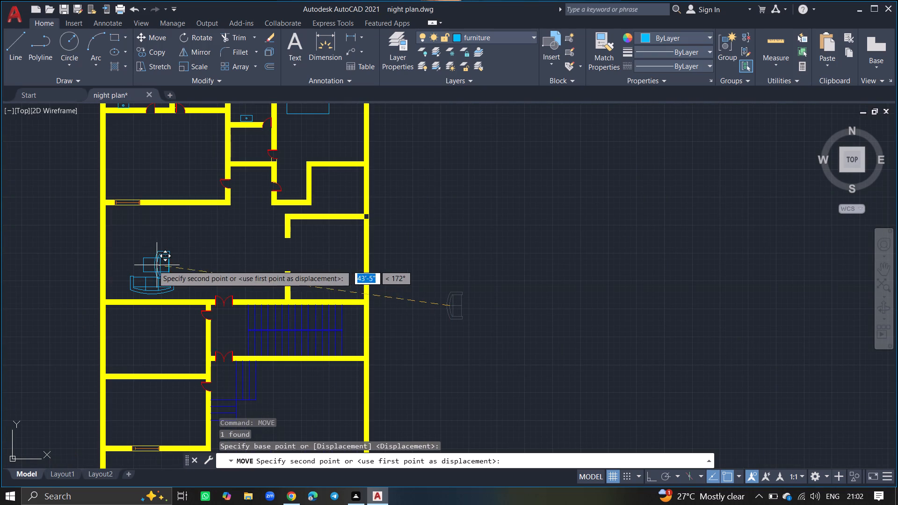
ctrl+scroll(112, 262, up, 3)
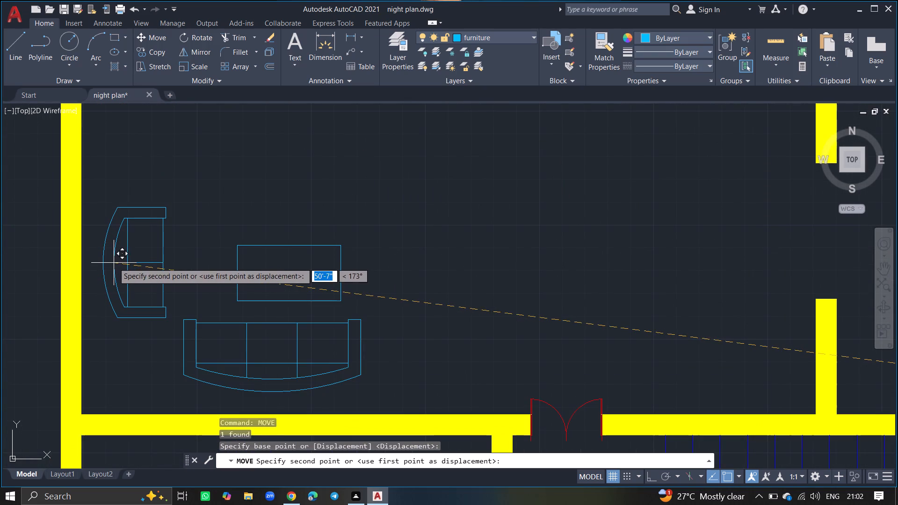
click(114, 263)
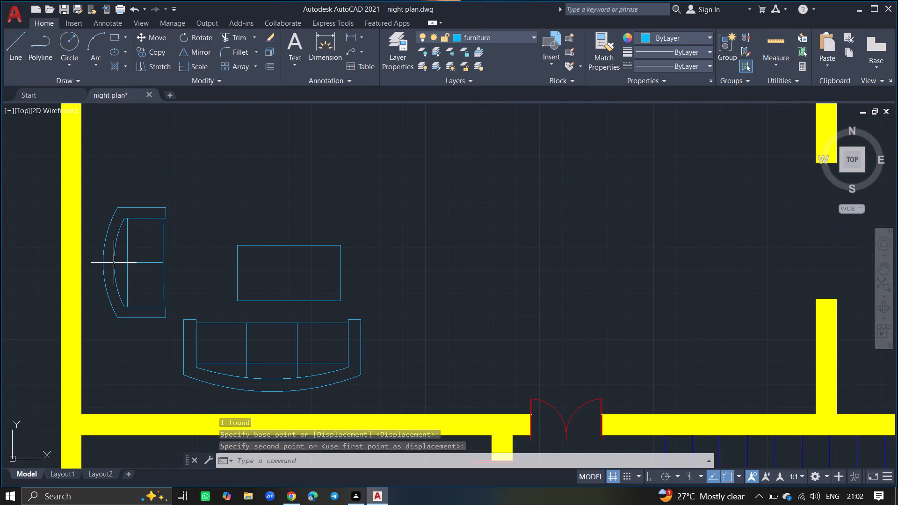
Insert the Dining Set - 36 x 72 in. block from DesignCenter into the drawing, east of the house plan.
ctrl+scroll(114, 263, down, 4)
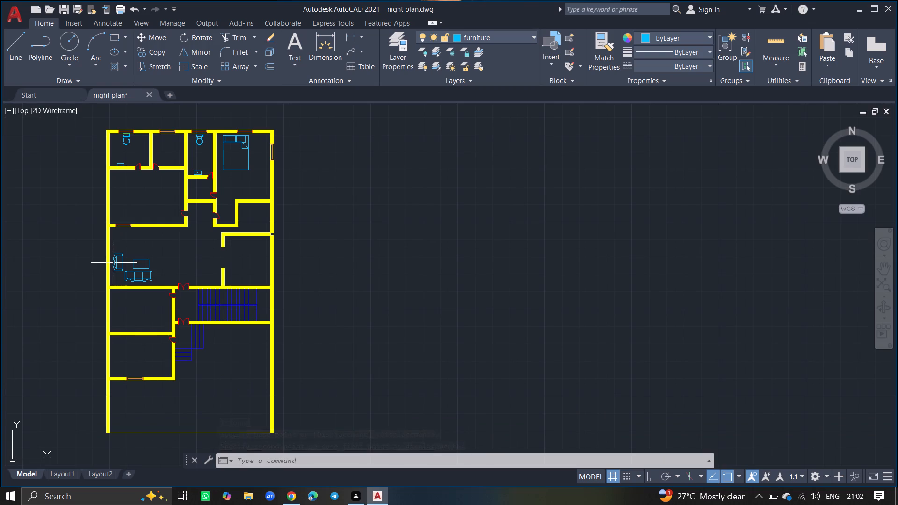
key(ctrl+2)
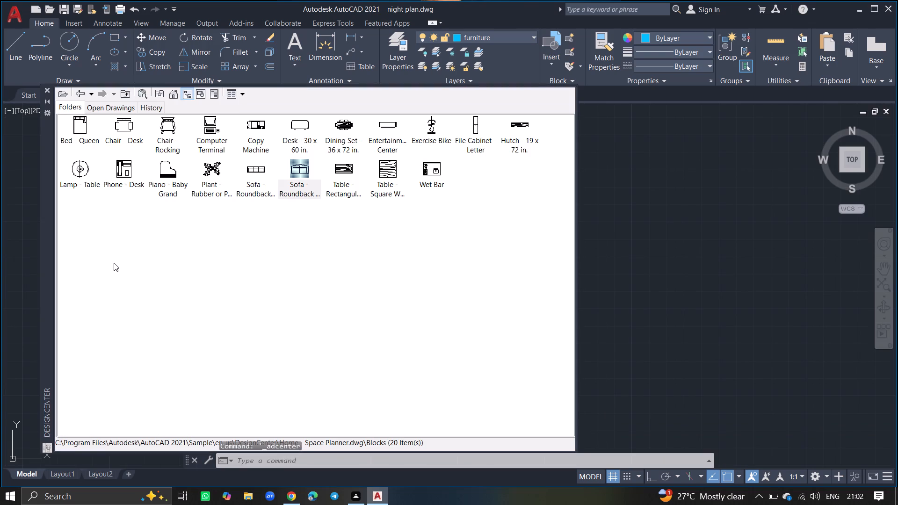
click(336, 126)
drag(336, 126, 621, 222)
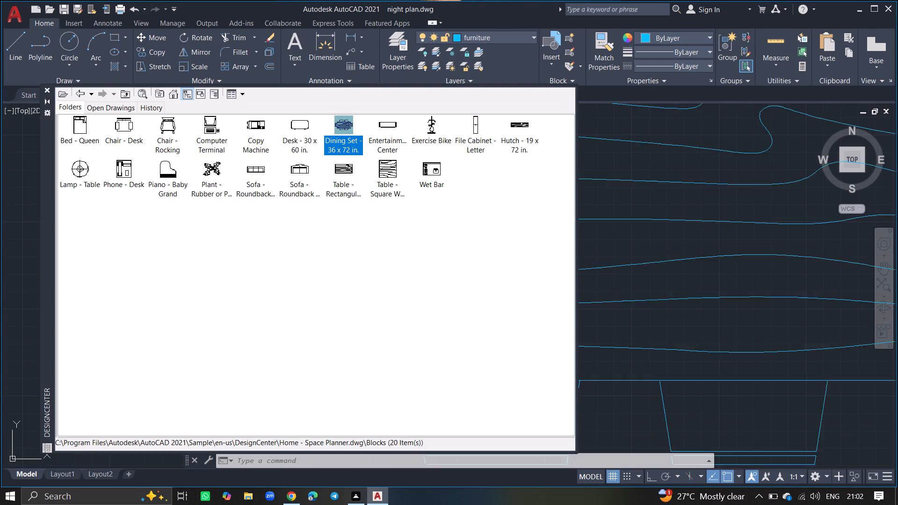
drag(621, 222, 664, 241)
ctrl+scroll(664, 241, down, 3)
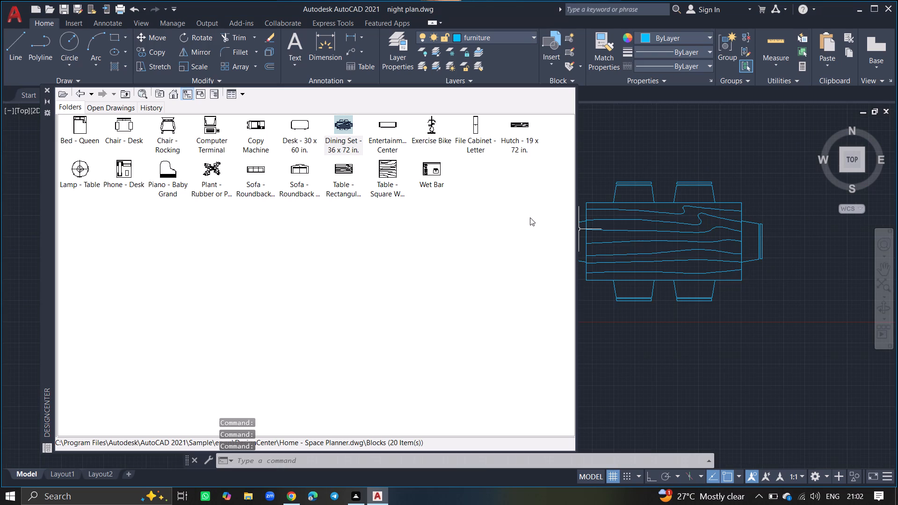
click(44, 91)
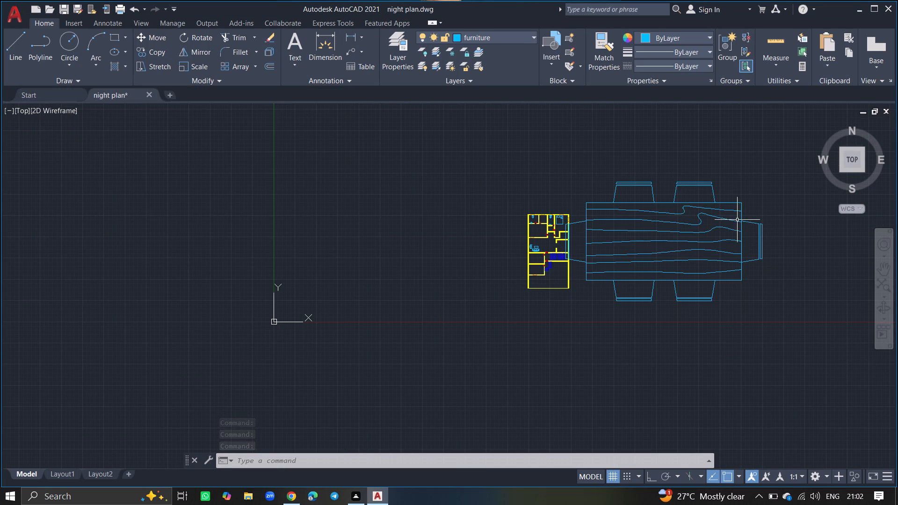
Scale the oversized dining set down freehand about a point near the middle of its table, close to room size.
click(742, 187)
click(710, 285)
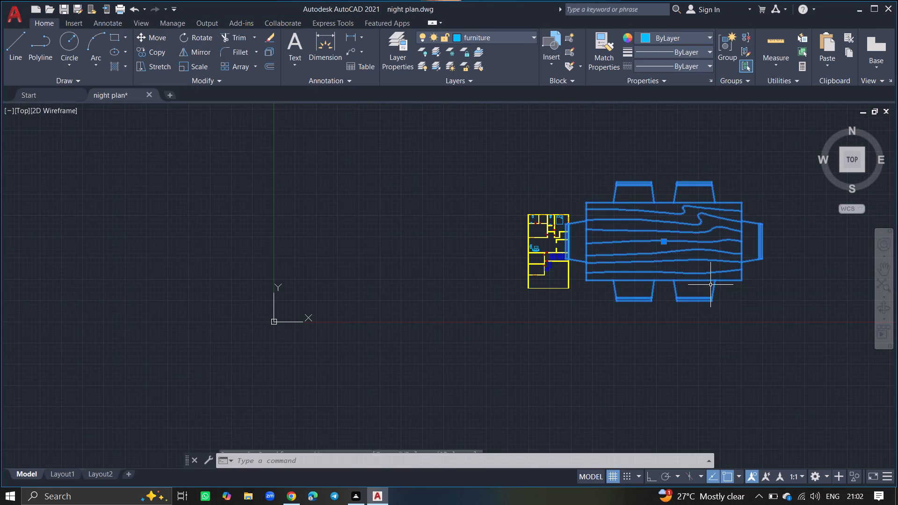
text(sc)
key(Return)
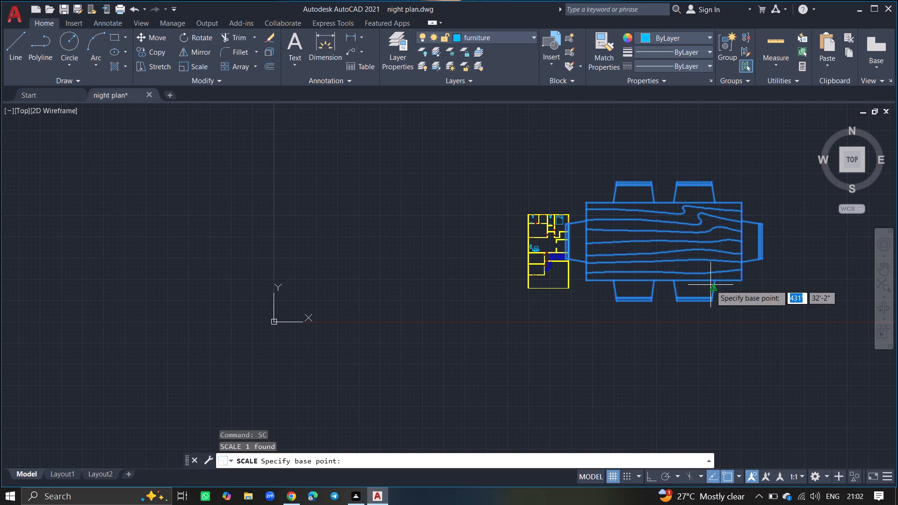
click(666, 244)
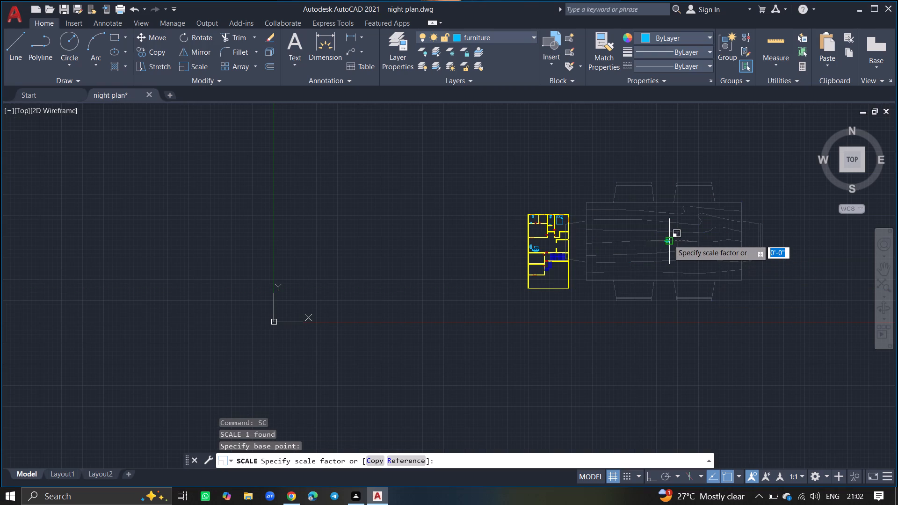
ctrl+scroll(668, 239, up, 2)
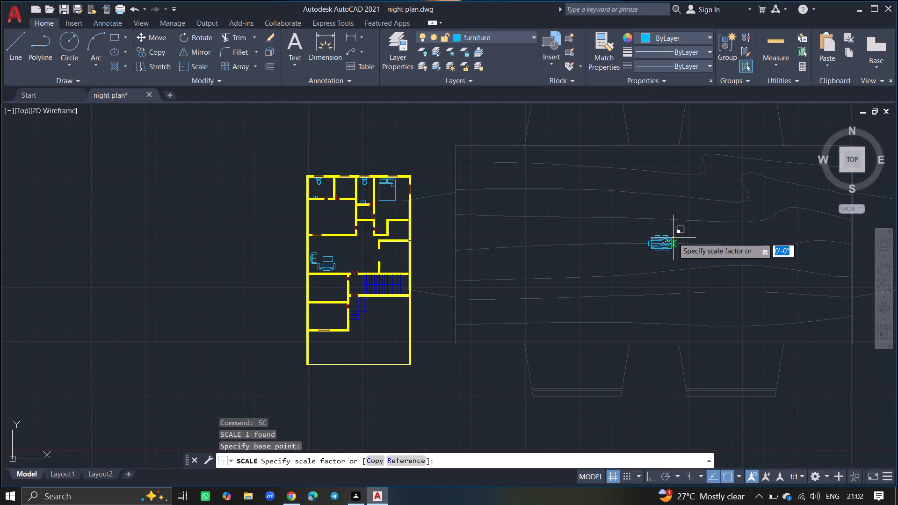
click(673, 238)
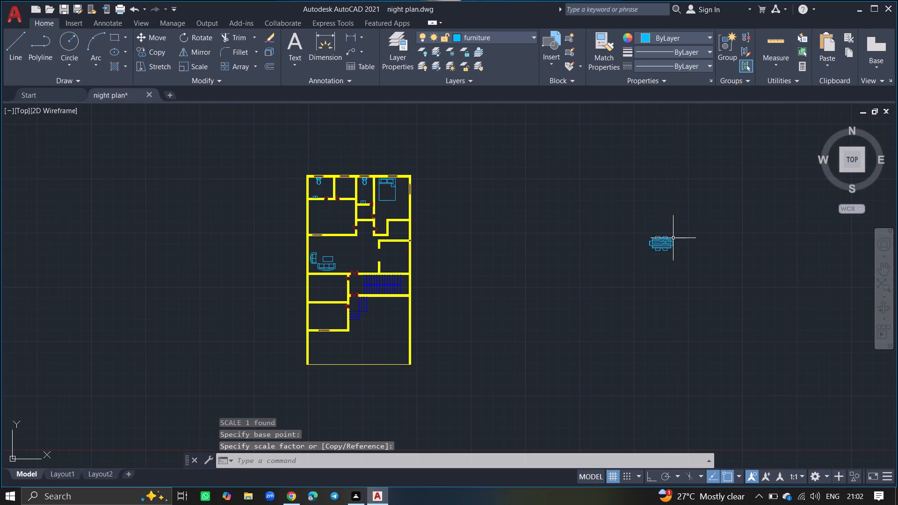
Move the dining set into the central room, in the open area east of the sofas and north of the double door.
click(666, 241)
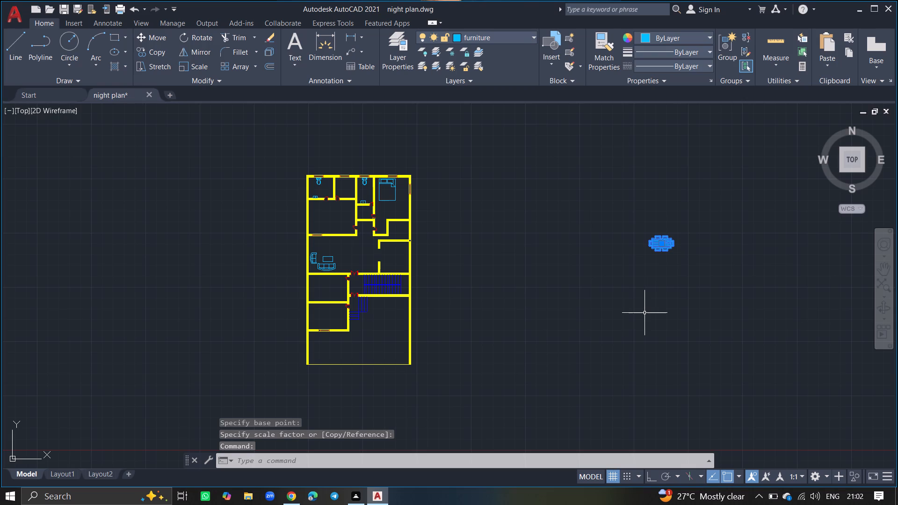
text(move)
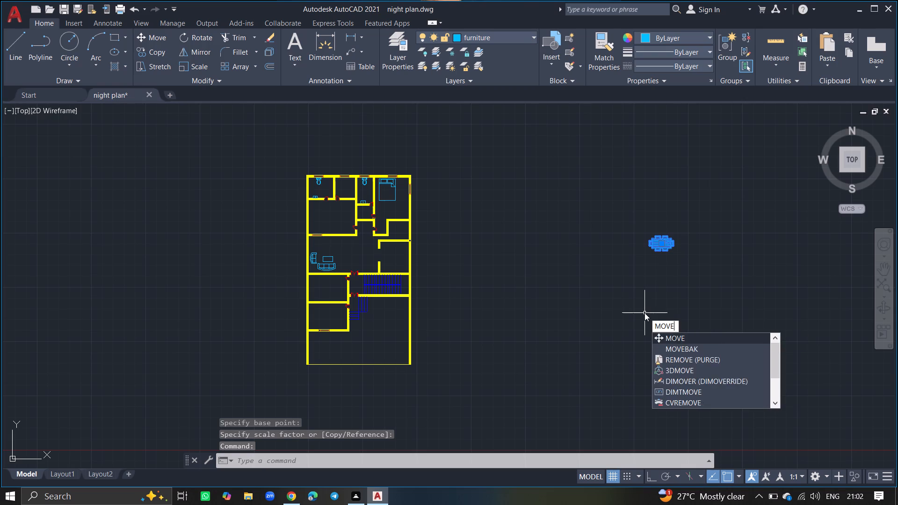
key(Return)
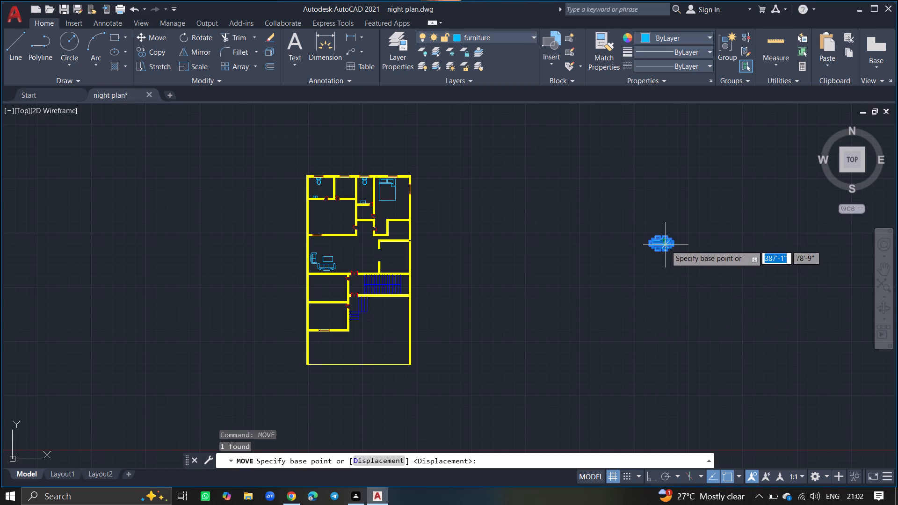
click(666, 245)
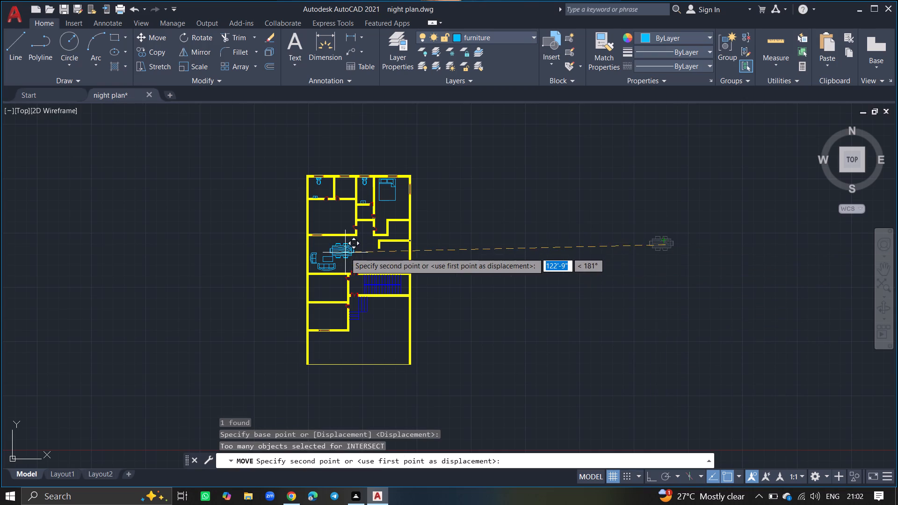
ctrl+scroll(345, 252, up, 5)
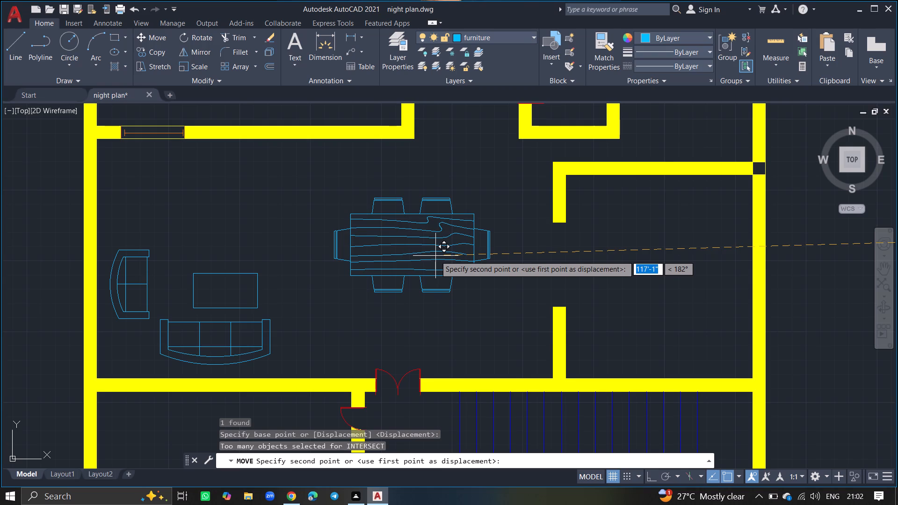
click(445, 265)
Scale the dining set down further freehand about a point near its table's centre, to suit the neighbouring sofas.
click(457, 241)
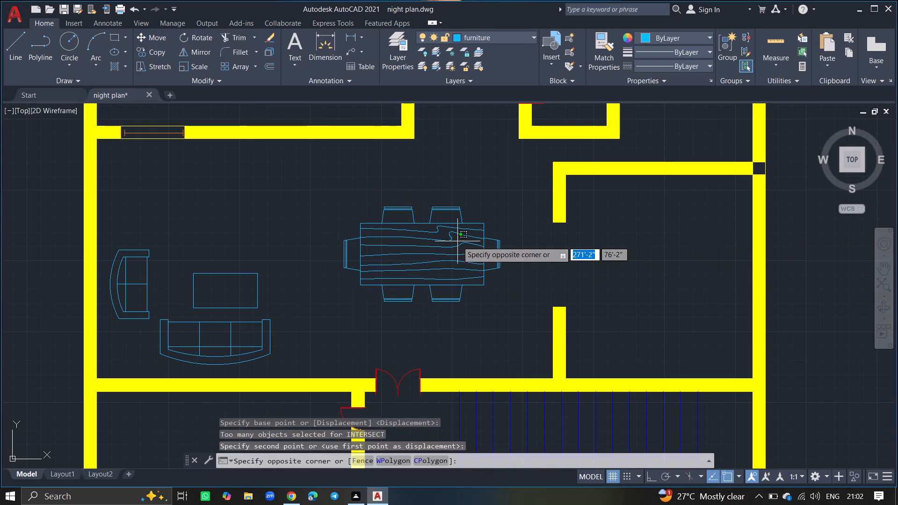
click(405, 308)
text(sc)
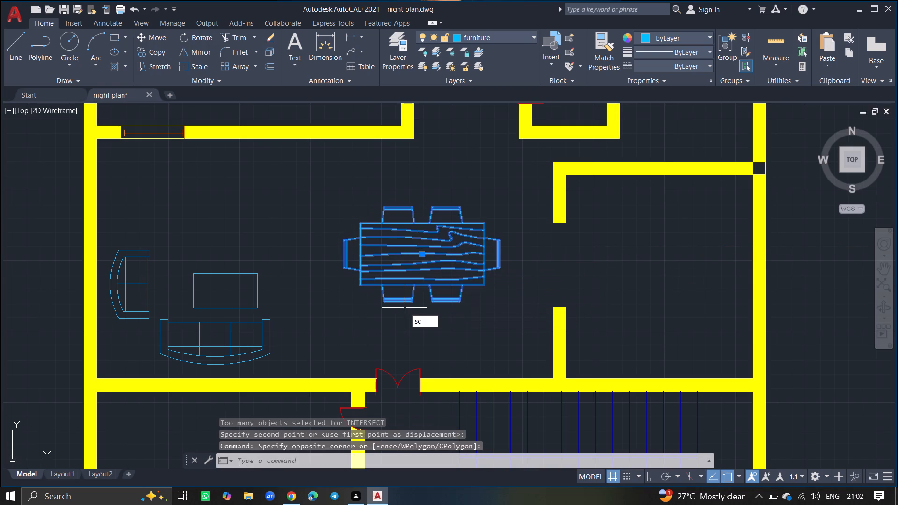
key(Return)
click(410, 253)
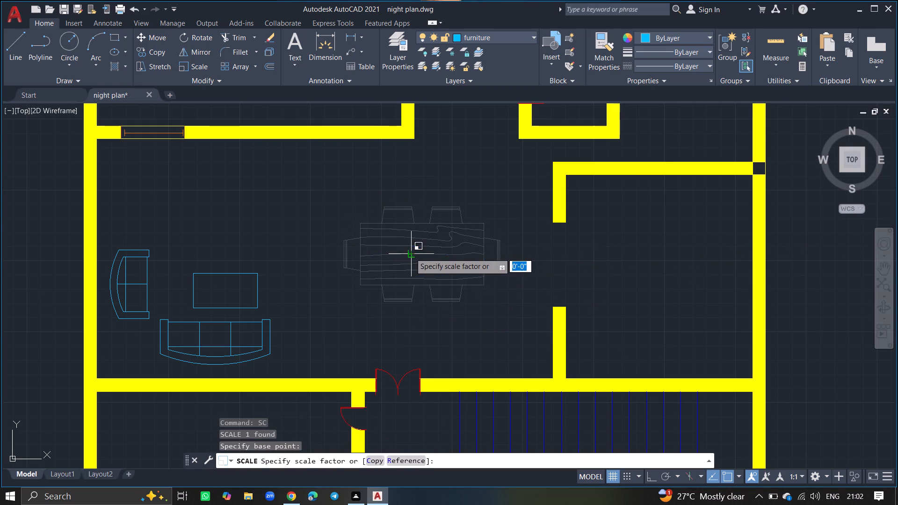
click(428, 211)
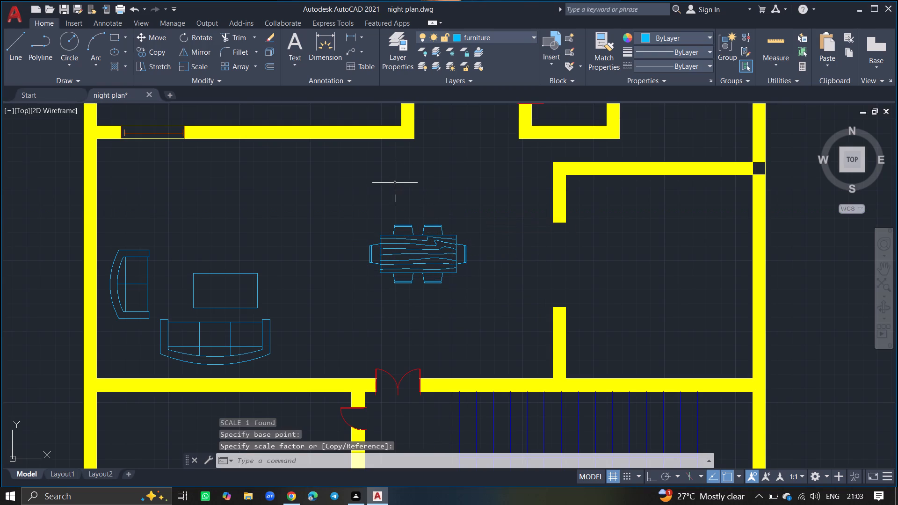
With Ortho on, draw counter-edge lines in the east room, about 2'-4" off its east wall and about 2'-2" off its south wall.
ctrl+scroll(394, 183, down, 4)
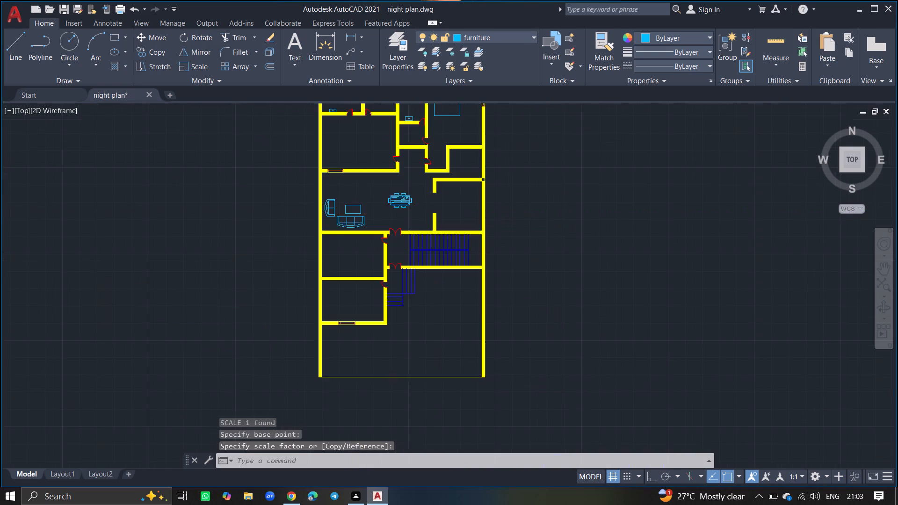
ctrl+scroll(451, 184, up, 4)
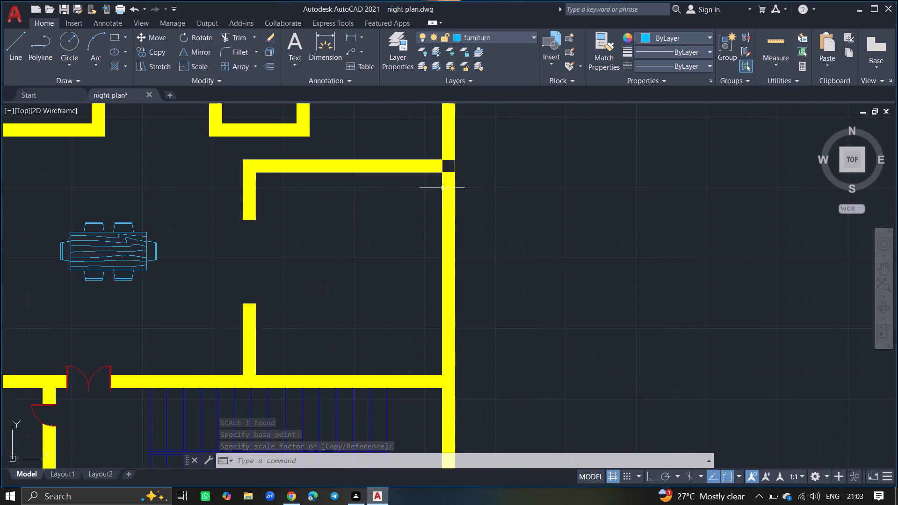
key(l)
key(Return)
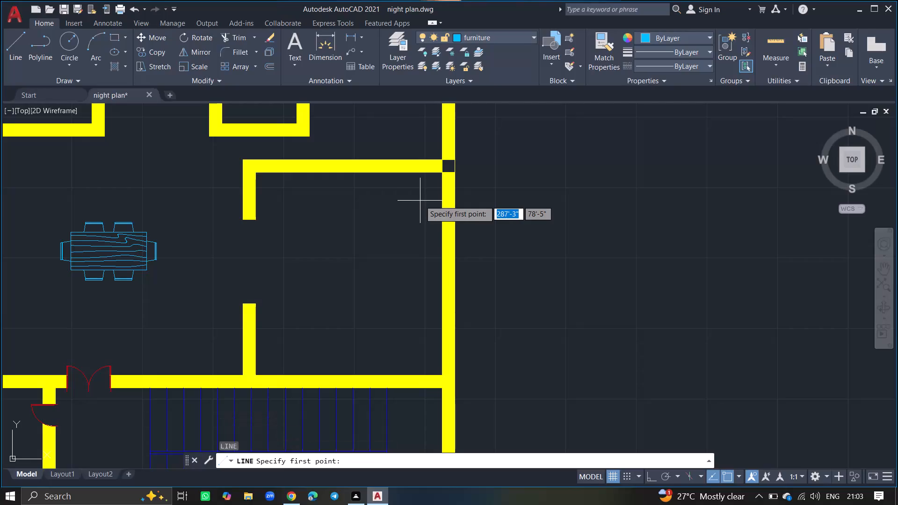
key(F8)
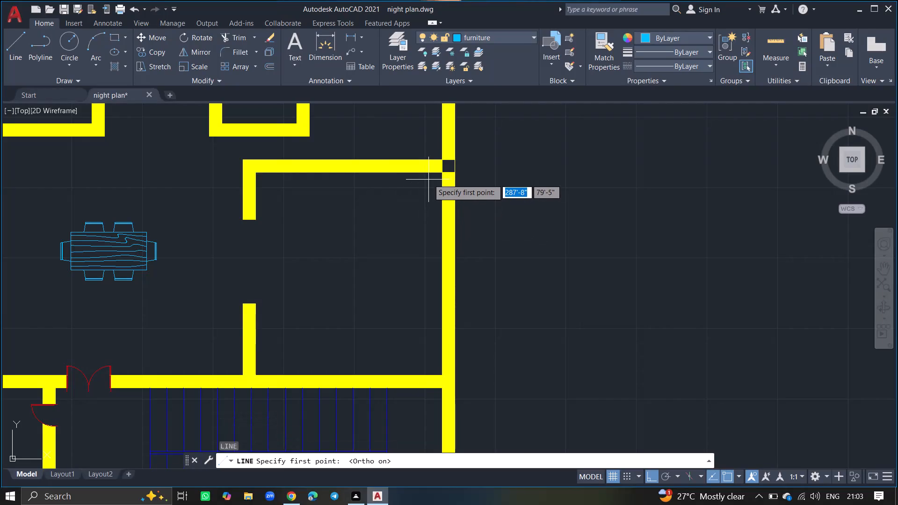
drag(441, 173, 410, 177)
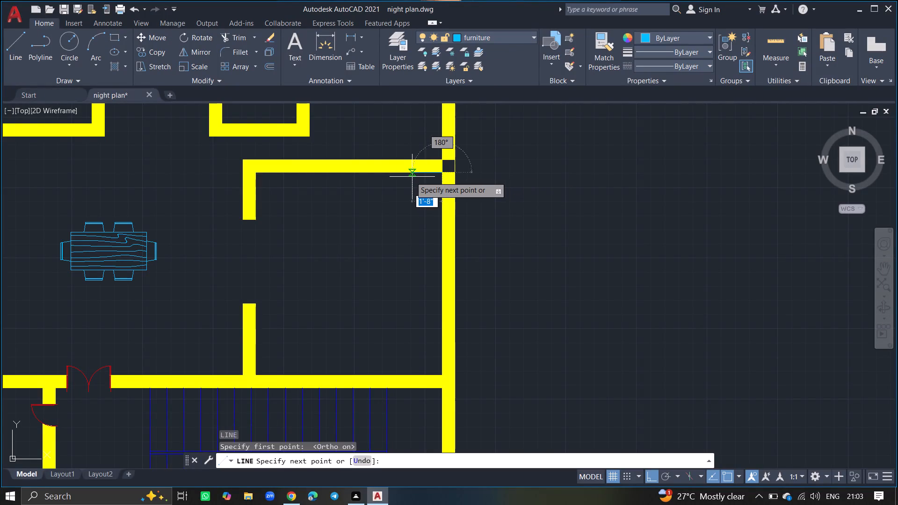
drag(410, 177, 403, 177)
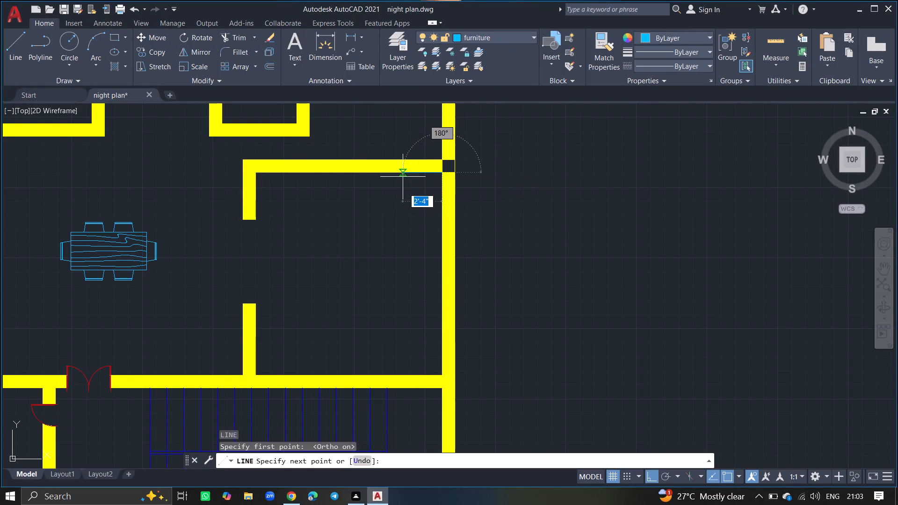
click(405, 177)
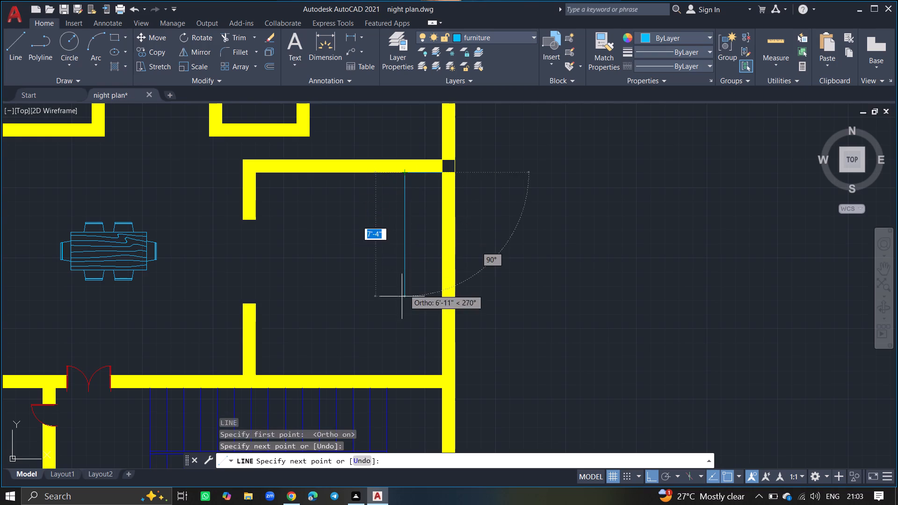
click(404, 375)
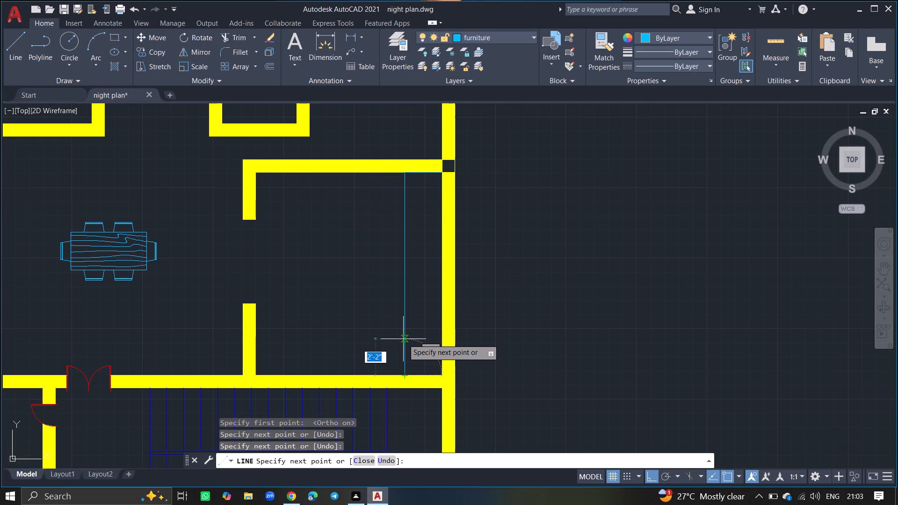
drag(403, 338, 331, 352)
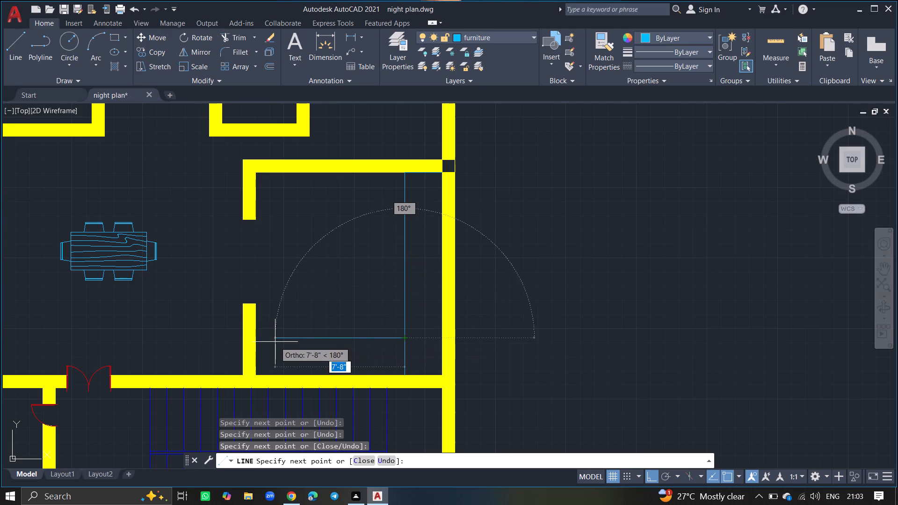
click(255, 339)
key(Return)
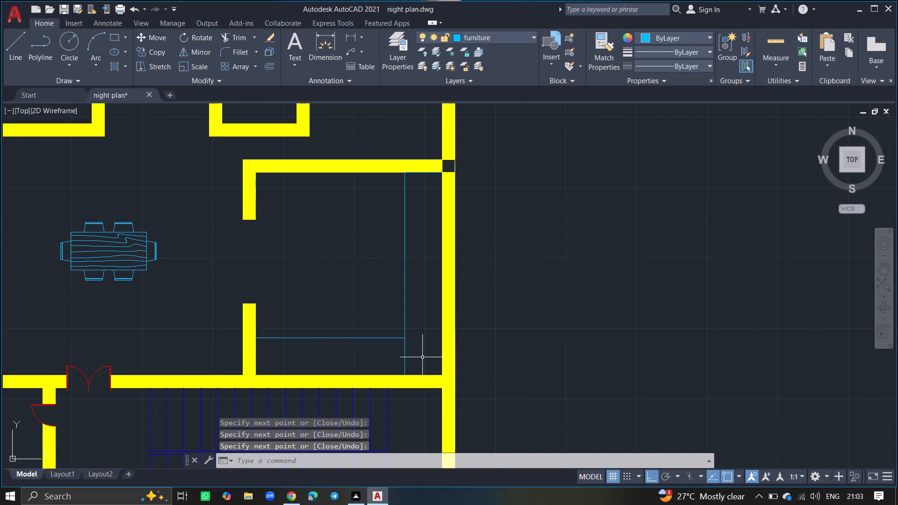
Trim the east counter line where it runs past the south counter line to the wall, leaving a clean inner corner.
text(tr)
key(Return)
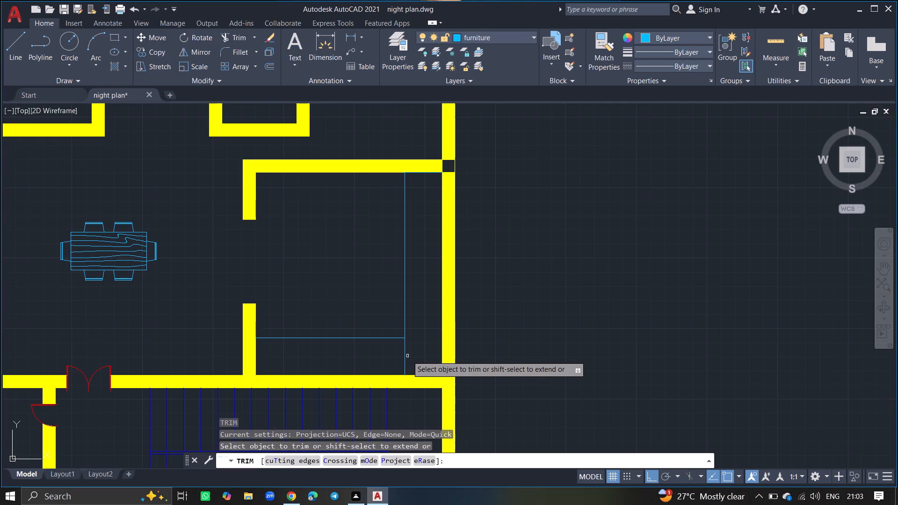
click(407, 355)
click(402, 357)
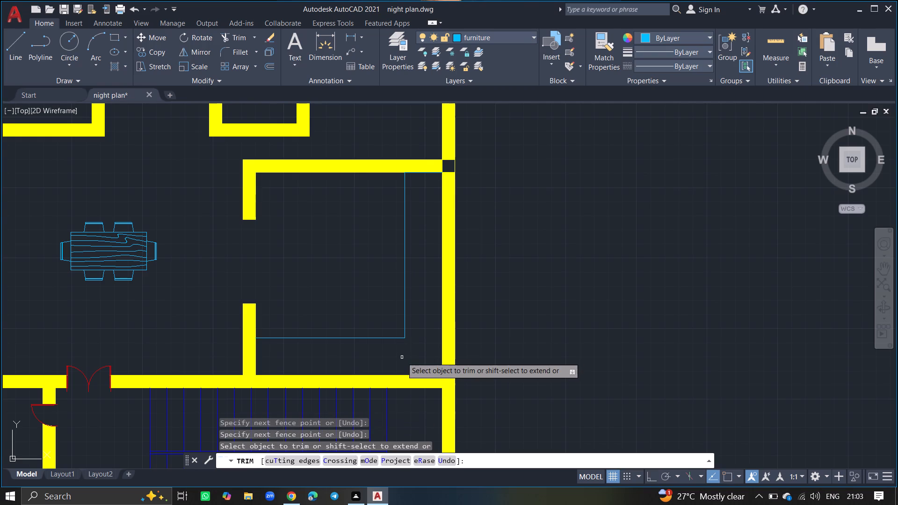
key(Return)
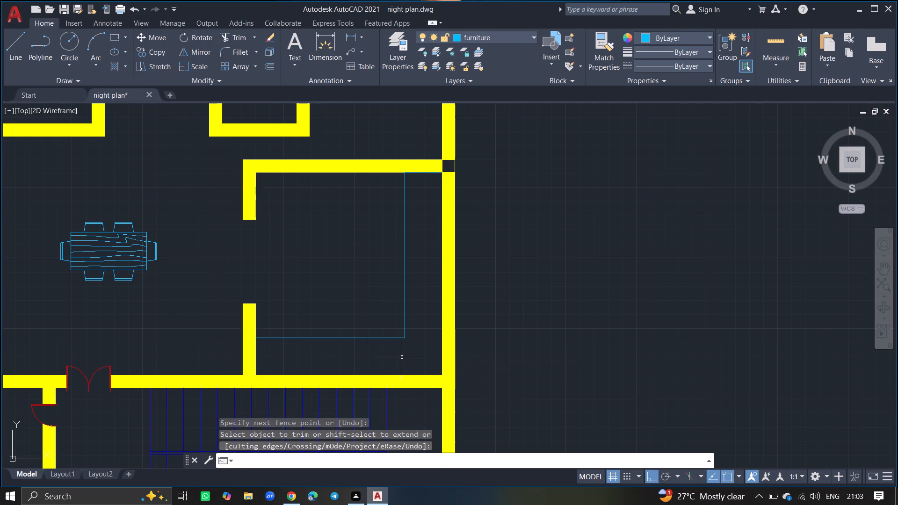
Draw a stove rectangle about 1'-3" wide by 2'-1" long between the east counter line and the east wall.
text(rec)
key(Return)
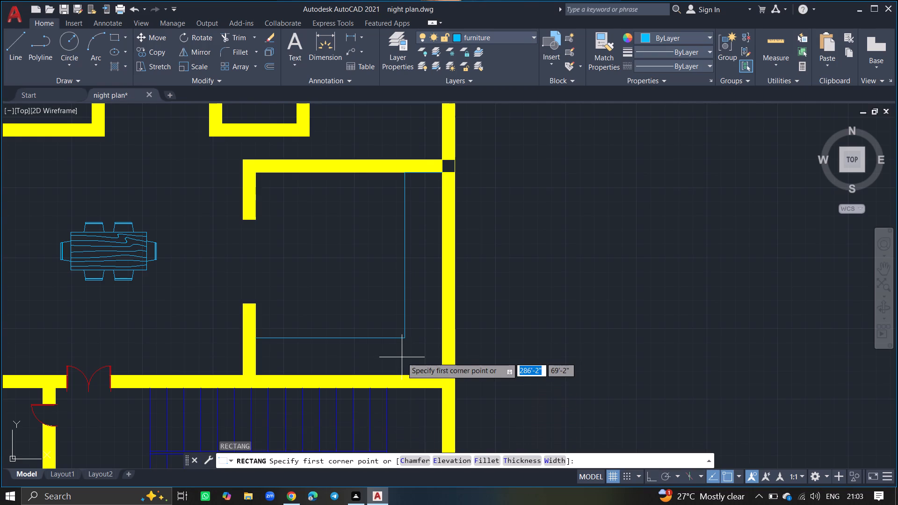
ctrl+scroll(411, 224, up, 2)
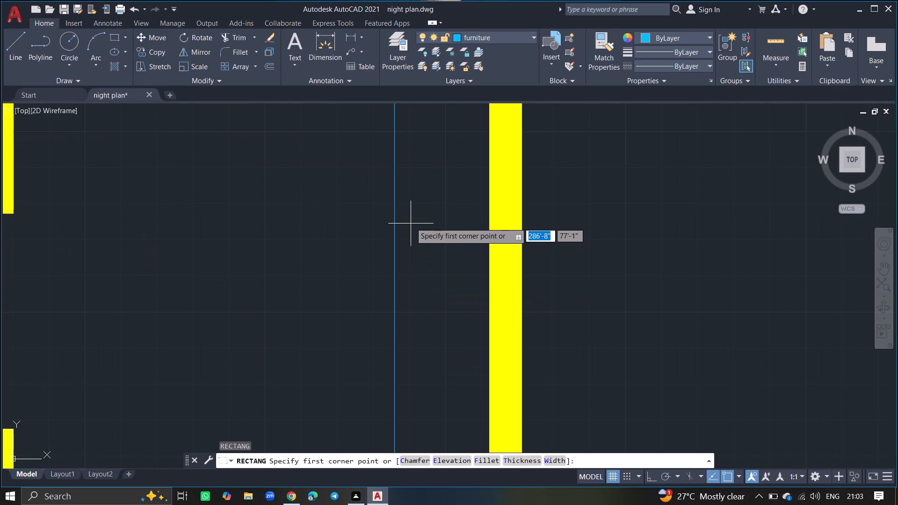
drag(420, 174, 443, 295)
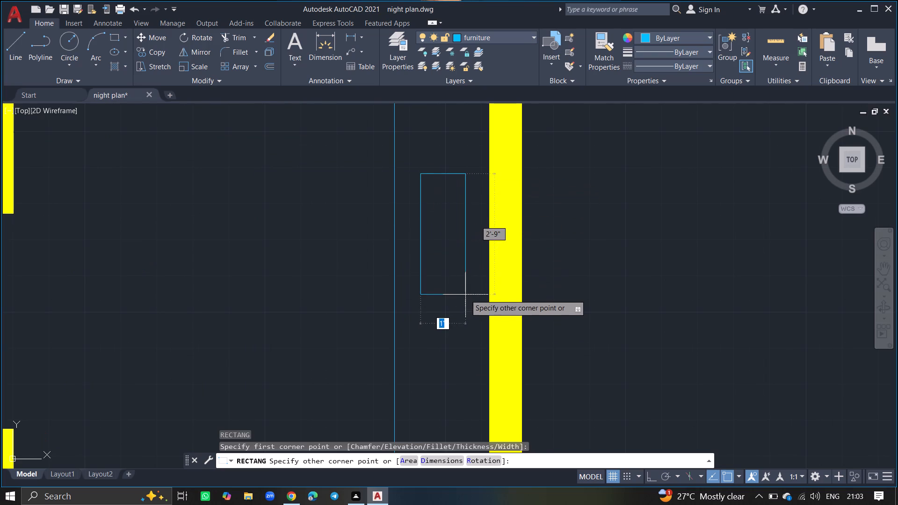
click(477, 263)
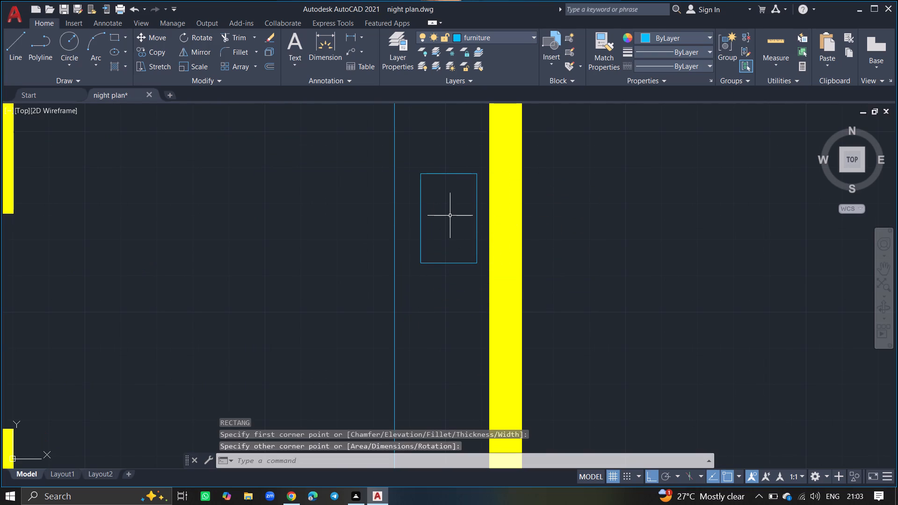
Draw a burner circle about 5" in diameter near the north end of the stove rectangle, midway across its width.
key(c)
key(Return)
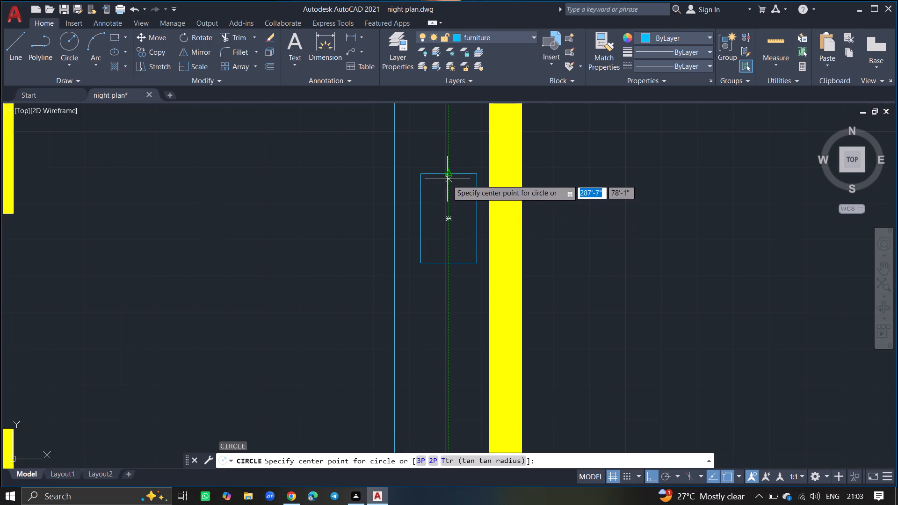
ctrl+scroll(447, 185, up, 3)
drag(447, 193, 449, 228)
click(449, 228)
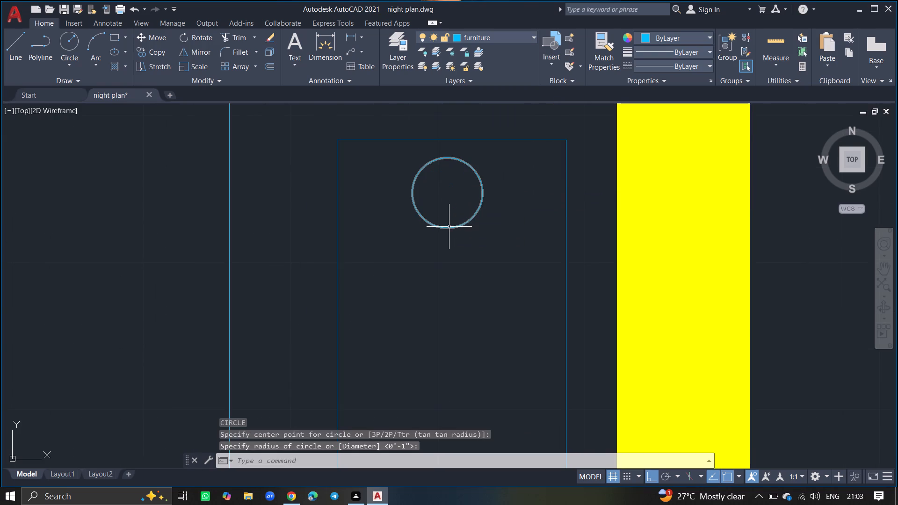
Move the burner circle a few inches straight south, away from the stove rectangle's north edge.
drag(449, 227, 439, 258)
text(move)
key(Return)
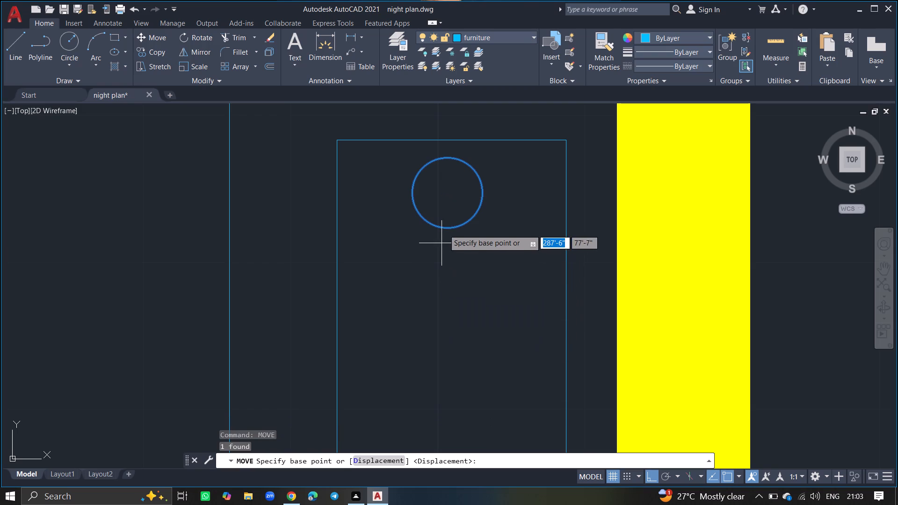
drag(448, 159, 455, 189)
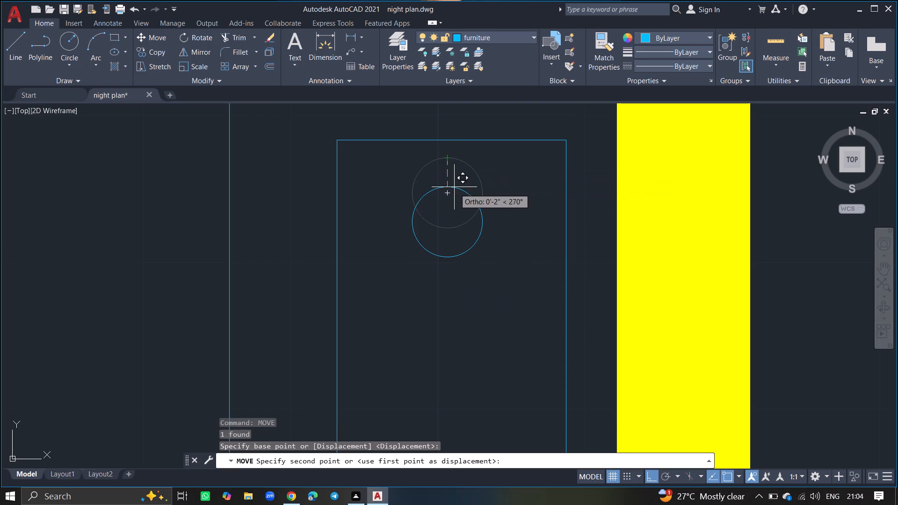
drag(455, 189, 455, 190)
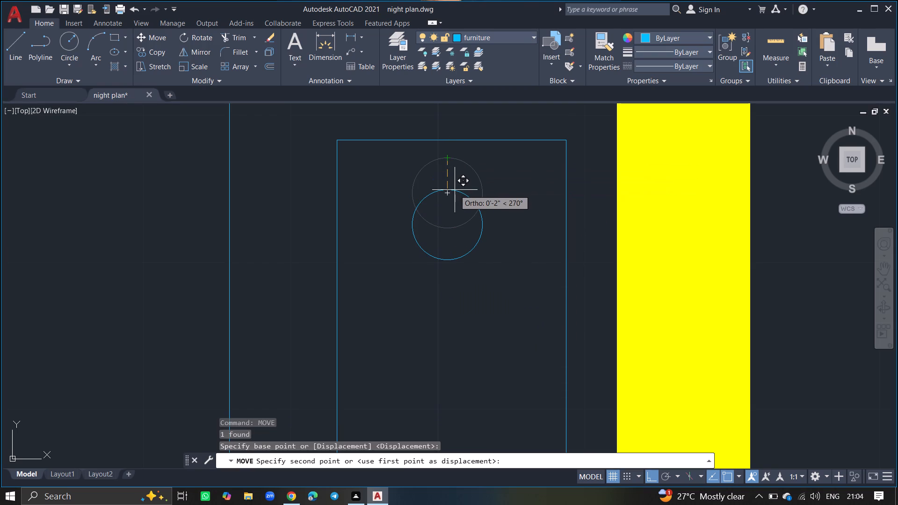
ctrl+scroll(455, 209, down, 1)
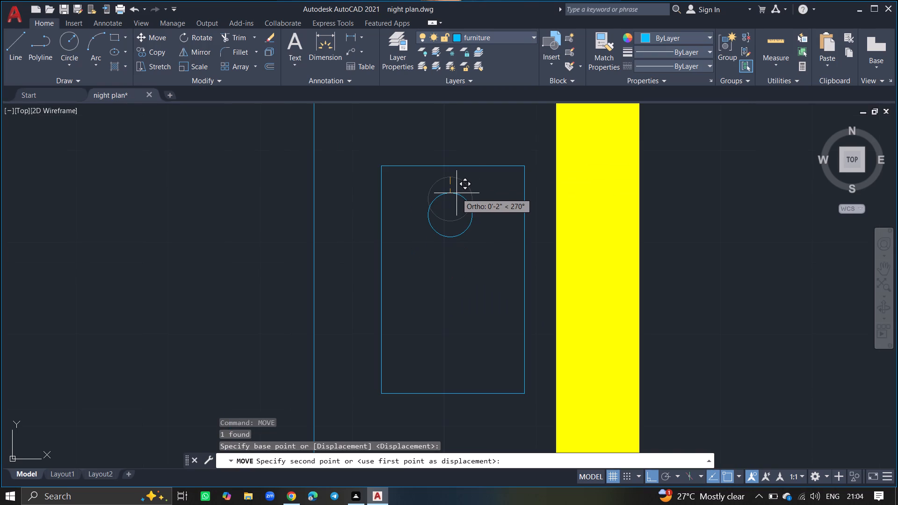
click(459, 202)
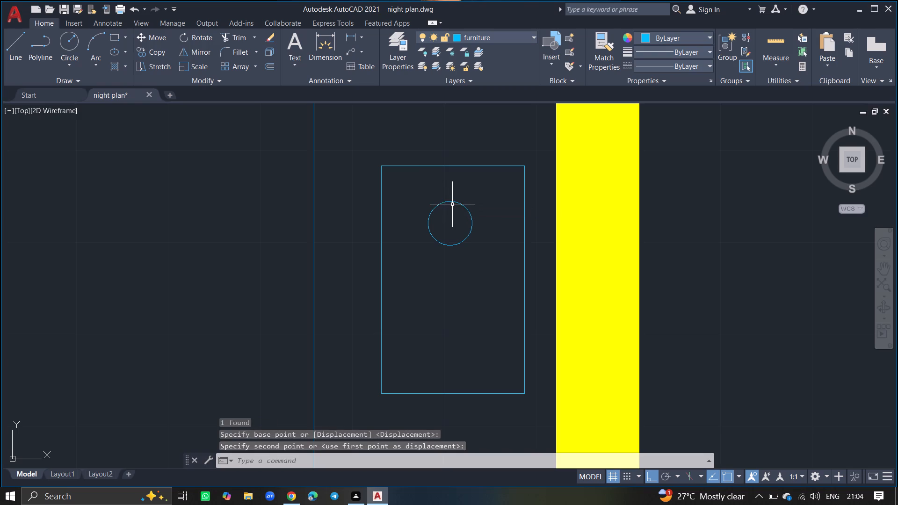
Copy the burner circle straight south to make a second burner in the southern half of the stove rectangle.
drag(451, 202, 442, 313)
text(copy)
key(Return)
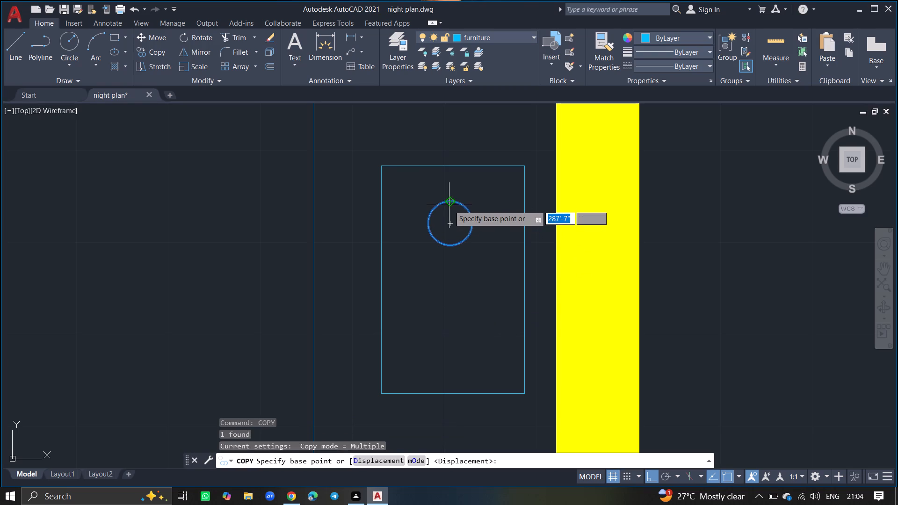
drag(449, 205, 449, 276)
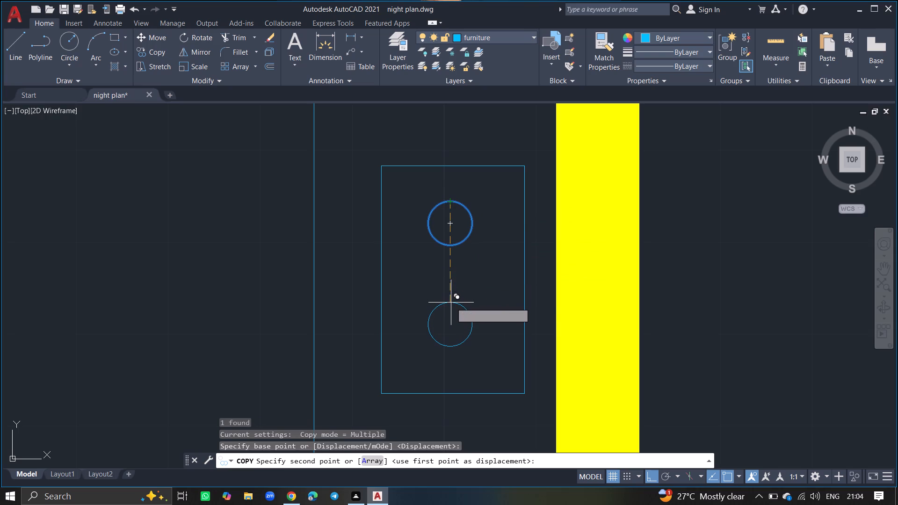
click(451, 303)
key(Return)
Draw a vertical and a horizontal diameter line across the south burner circle, between its quadrant points.
key(l)
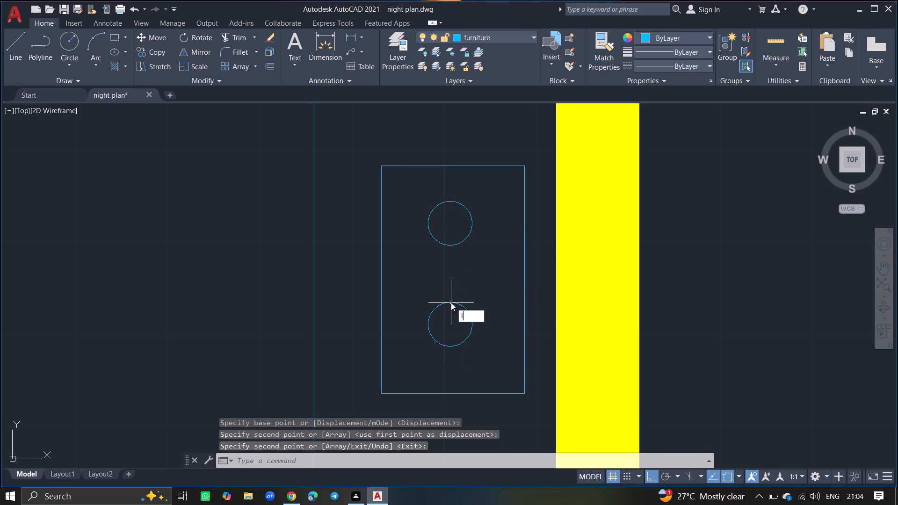
key(Return)
click(451, 303)
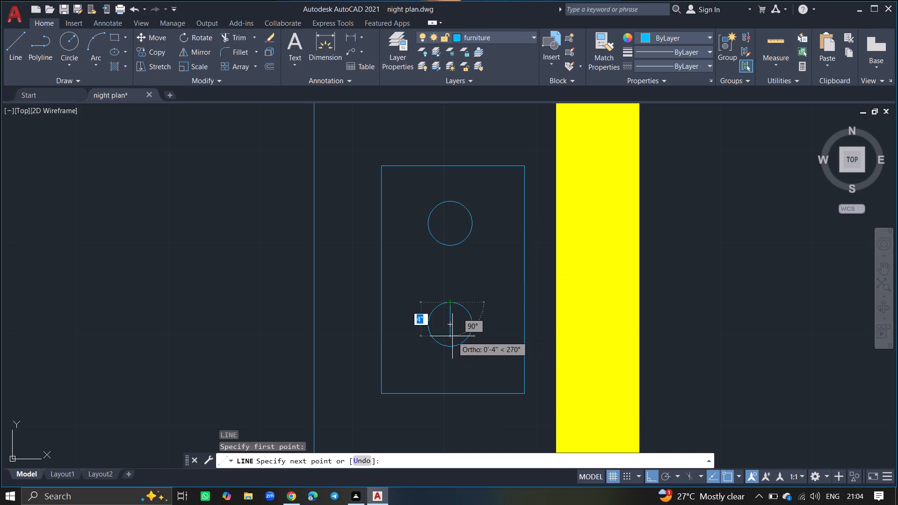
click(451, 346)
key(Return)
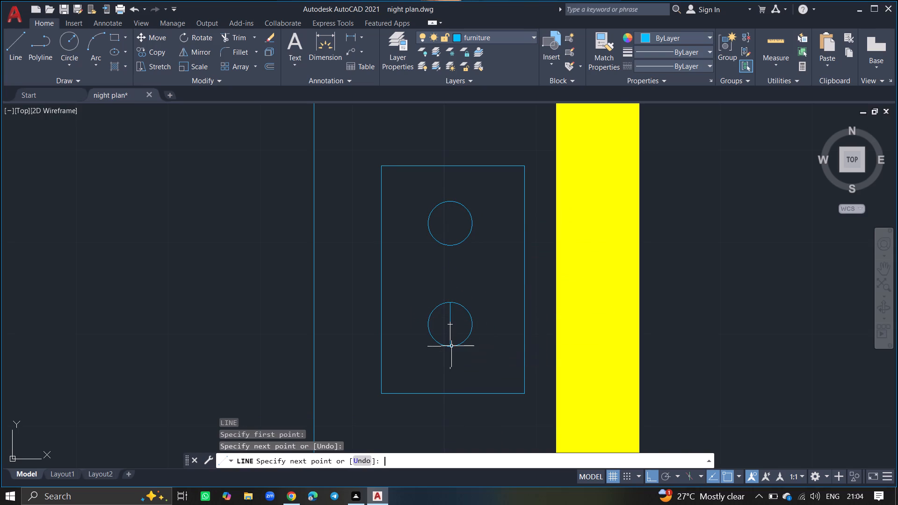
ctrl+scroll(451, 346, up, 2)
key(l)
key(Return)
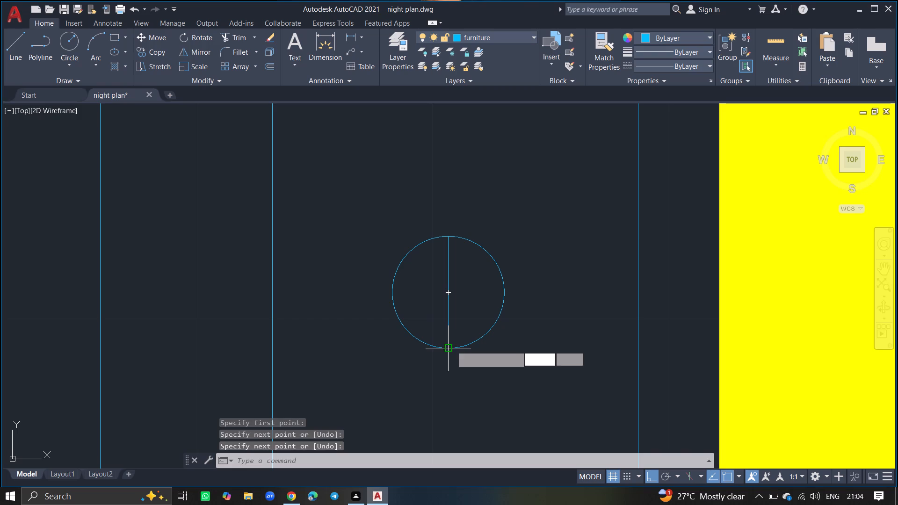
drag(505, 294, 389, 324)
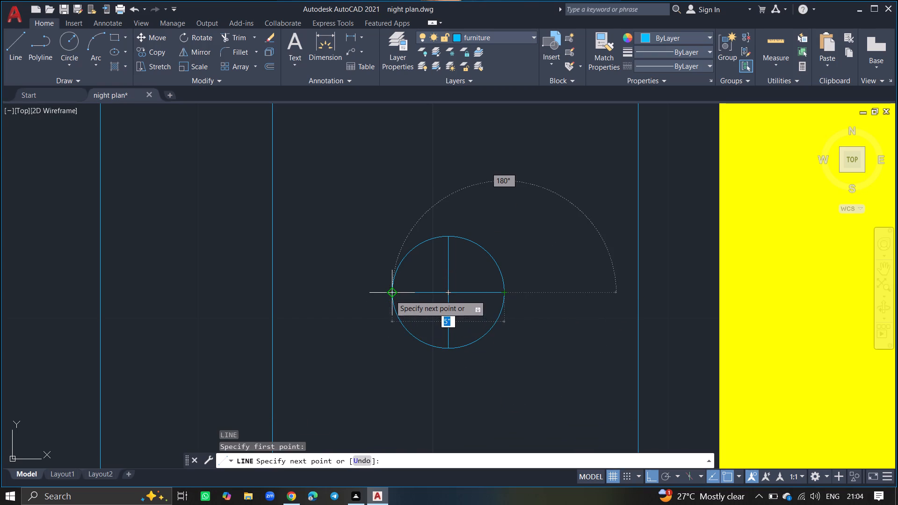
click(391, 294)
key(Return)
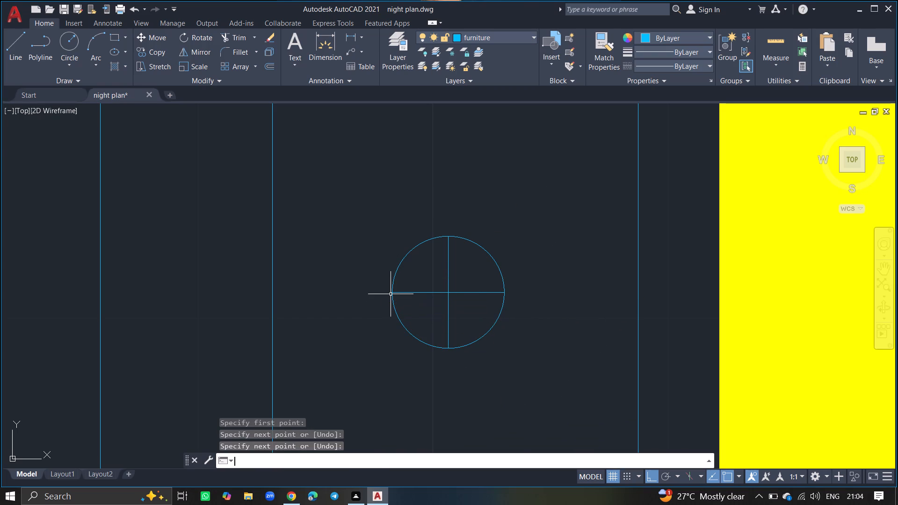
Draw a vertical and a horizontal diameter line across the north burner circle, between its quadrant points.
ctrl+scroll(391, 294, down, 4)
ctrl+scroll(394, 252, up, 6)
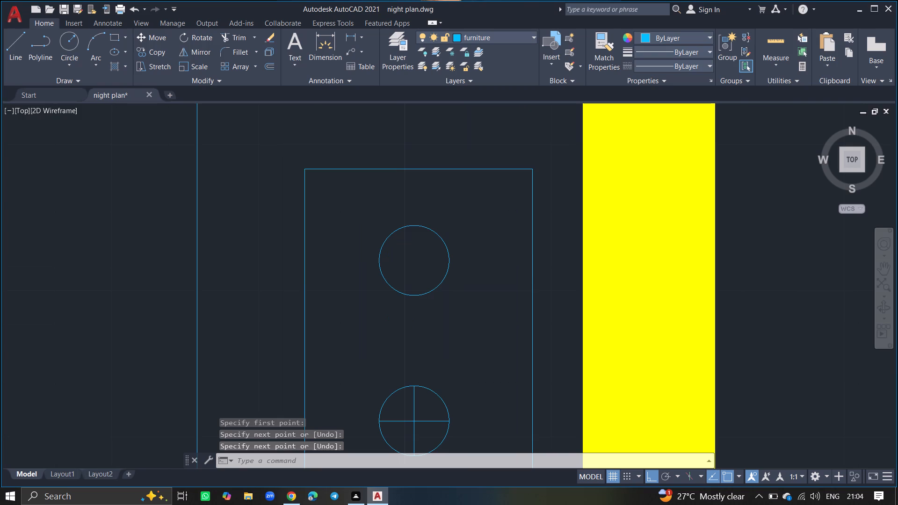
key(l)
key(Return)
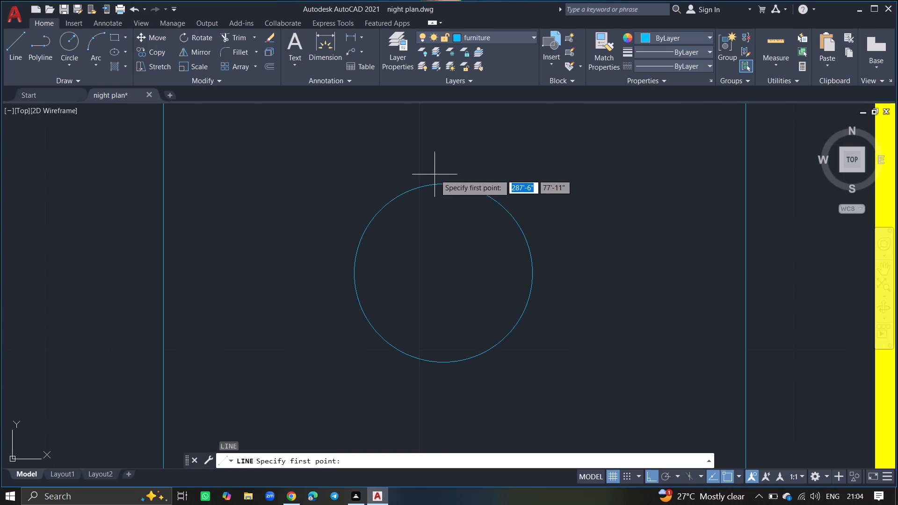
drag(442, 186, 441, 271)
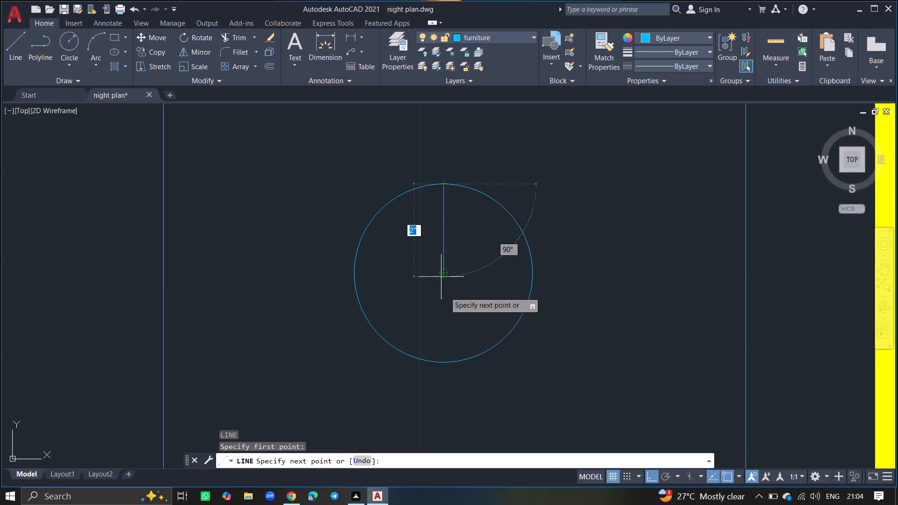
click(444, 363)
key(Return)
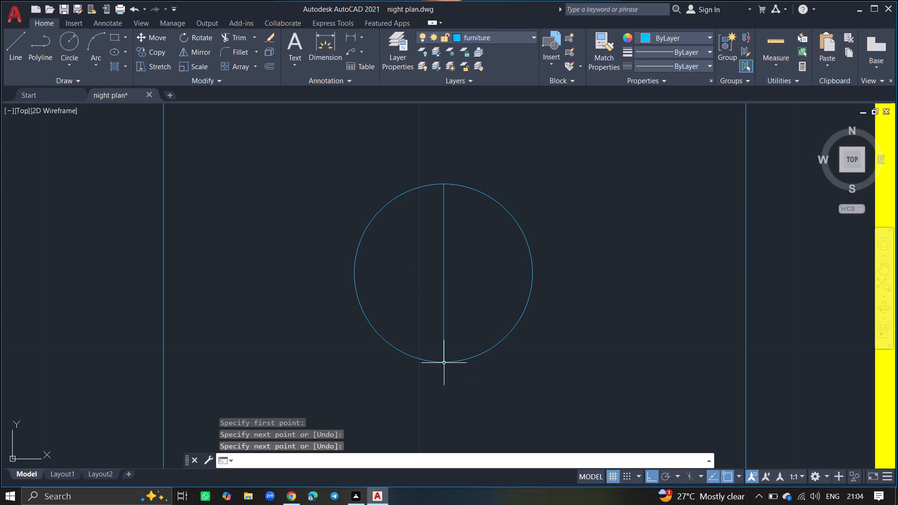
key(l)
key(Return)
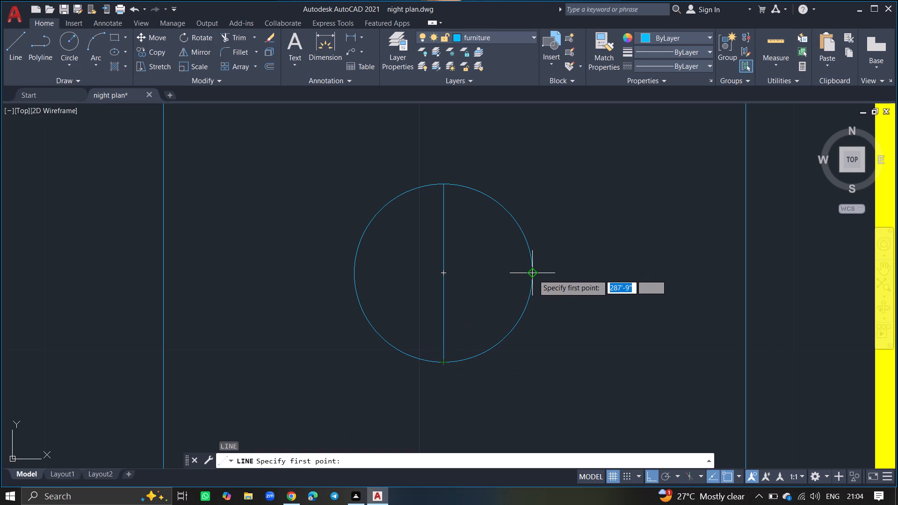
drag(534, 275, 394, 279)
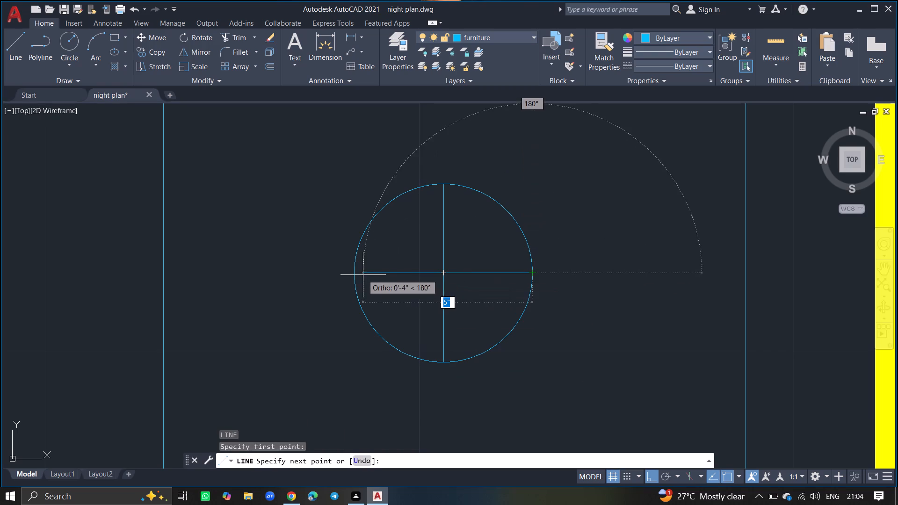
click(355, 274)
key(Return)
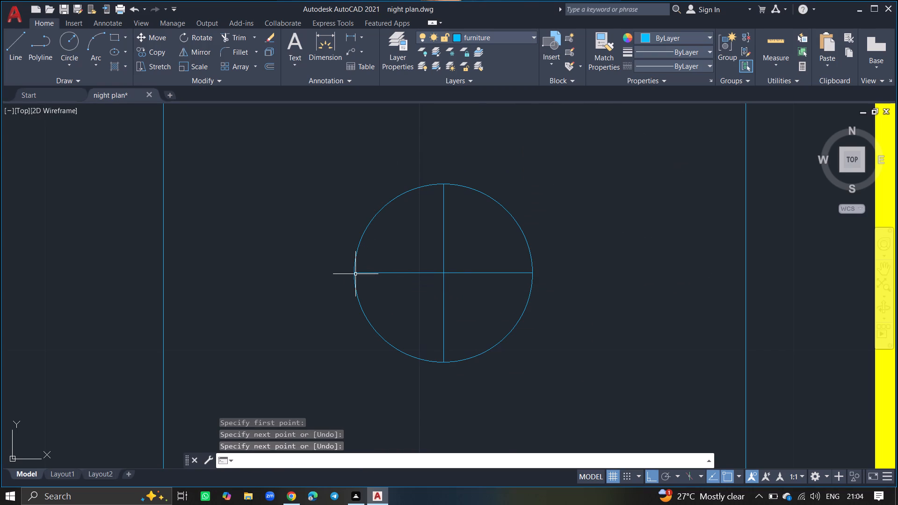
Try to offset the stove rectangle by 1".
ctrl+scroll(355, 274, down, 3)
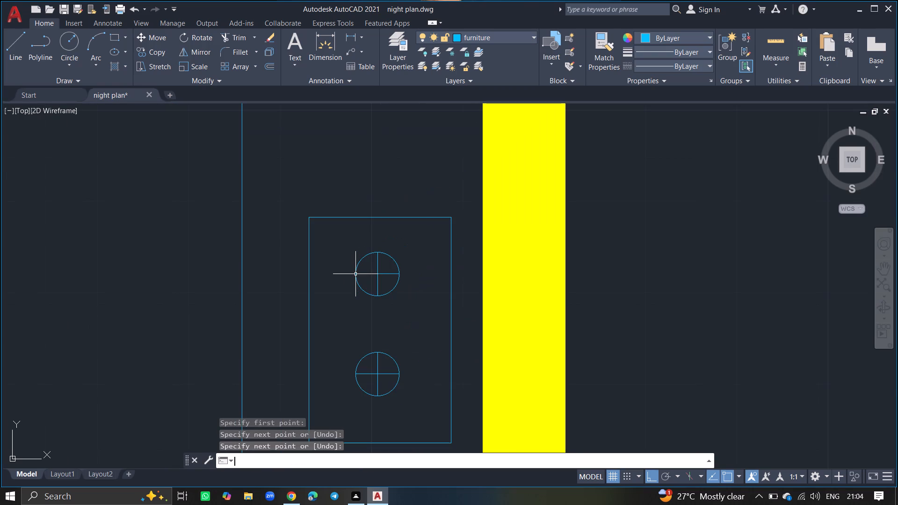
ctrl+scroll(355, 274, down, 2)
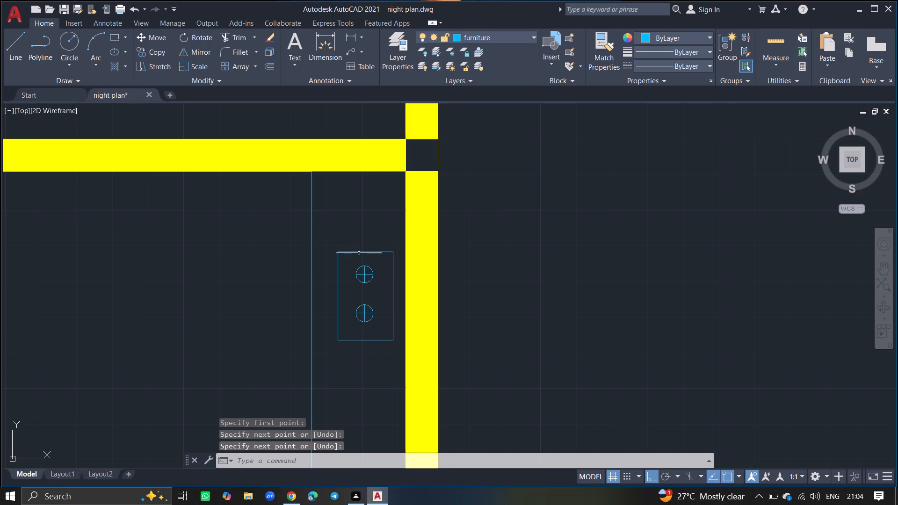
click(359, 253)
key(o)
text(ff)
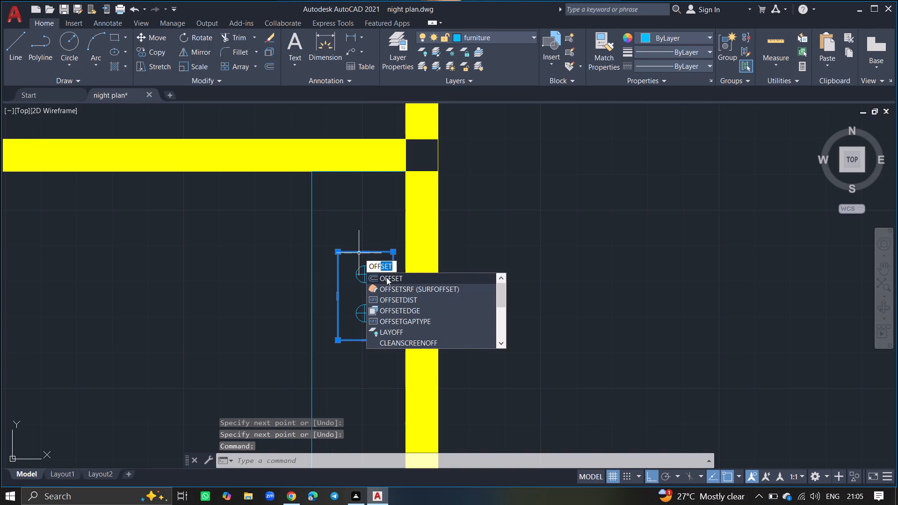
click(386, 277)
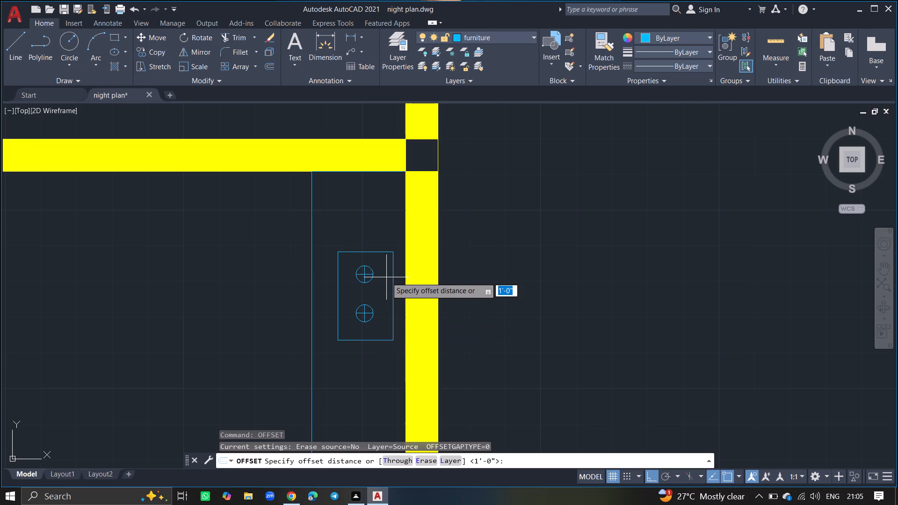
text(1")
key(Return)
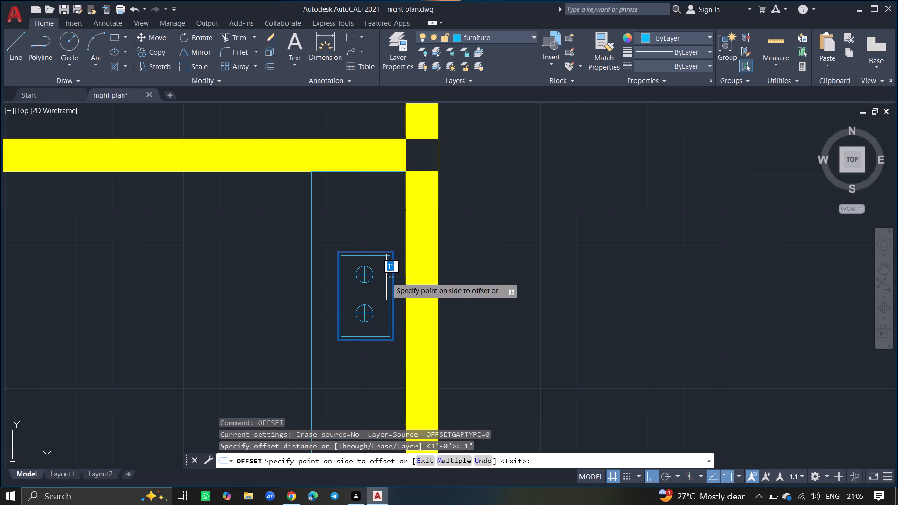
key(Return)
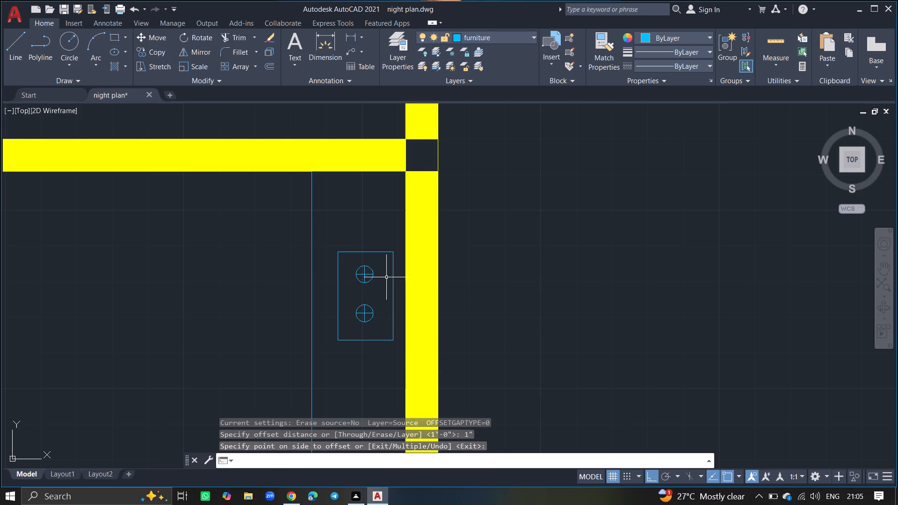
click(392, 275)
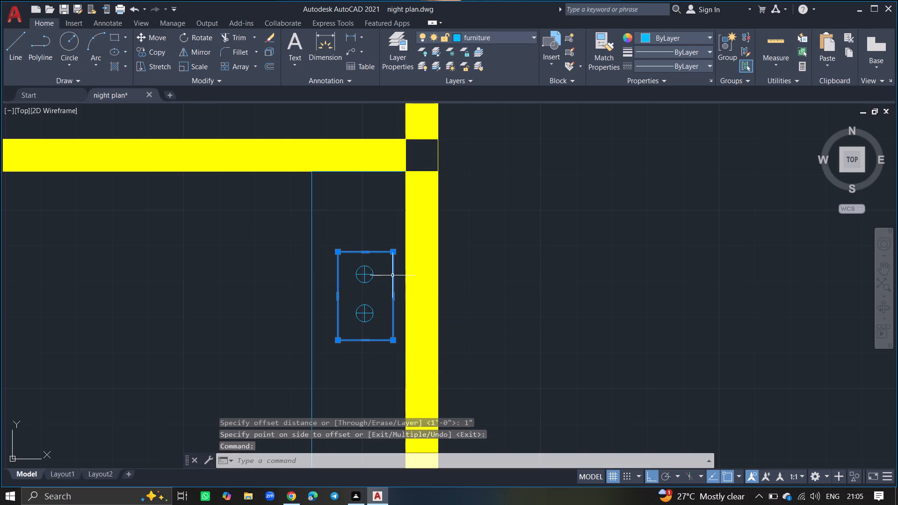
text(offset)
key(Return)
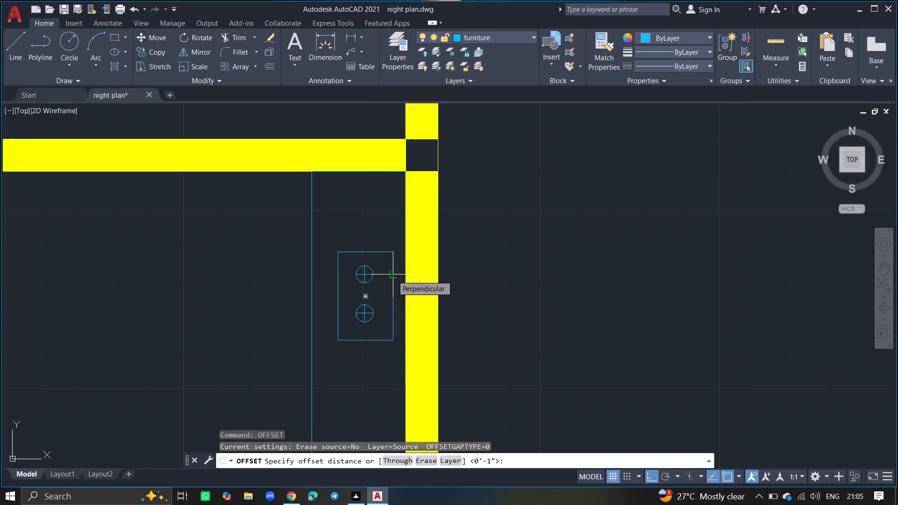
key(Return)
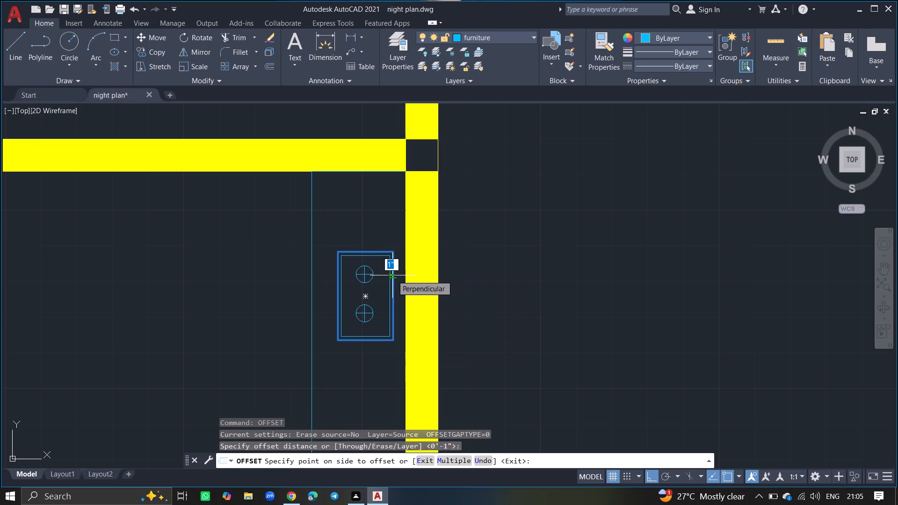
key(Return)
Offset the stove rectangle outward by 1" to give it a double outline.
text(off)
click(417, 297)
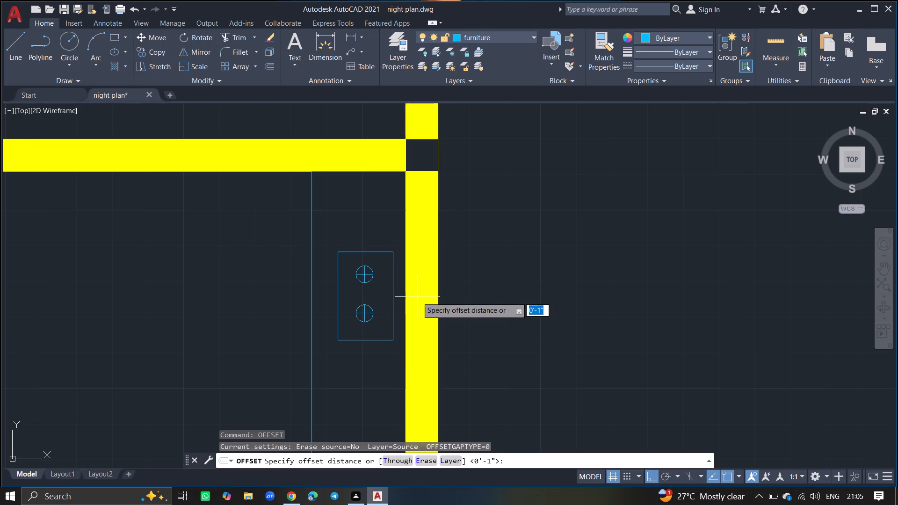
key(Return)
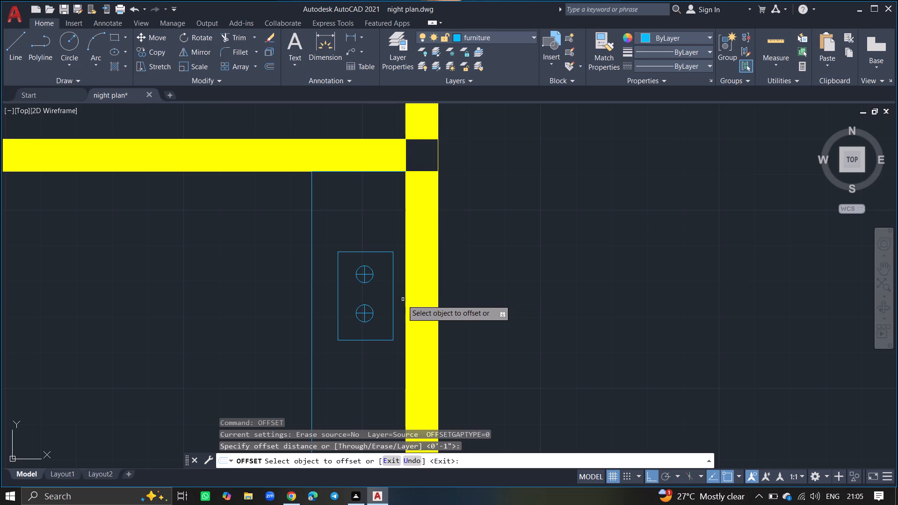
click(392, 302)
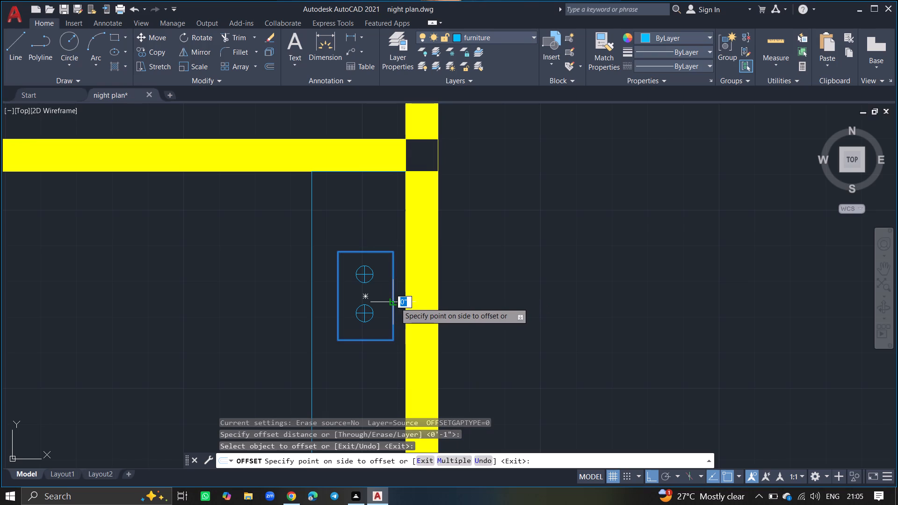
click(399, 304)
ctrl+scroll(364, 265, down, 2)
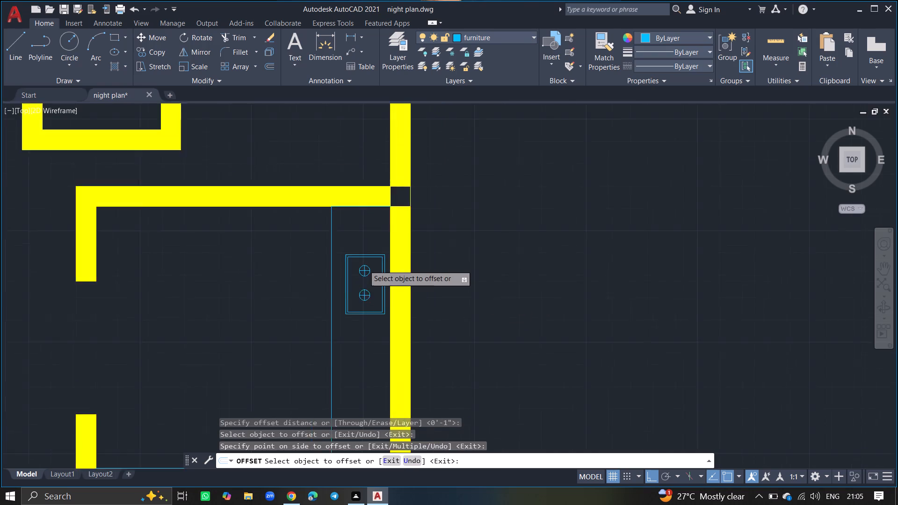
ctrl+scroll(364, 265, down, 1)
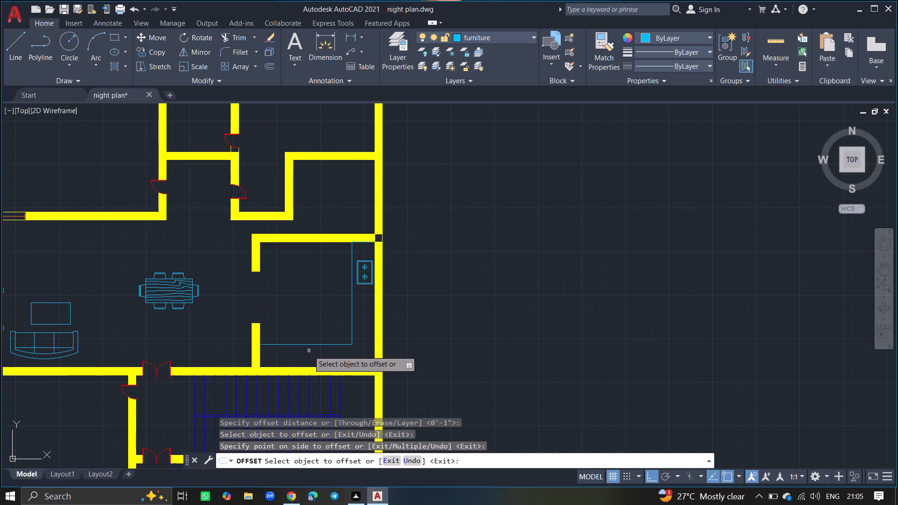
key(Return)
Draw a sink rectangle about 1'-10" by 1'-4" on the south kitchen counter, near its west end.
ctrl+scroll(309, 351, up, 1)
text(rec)
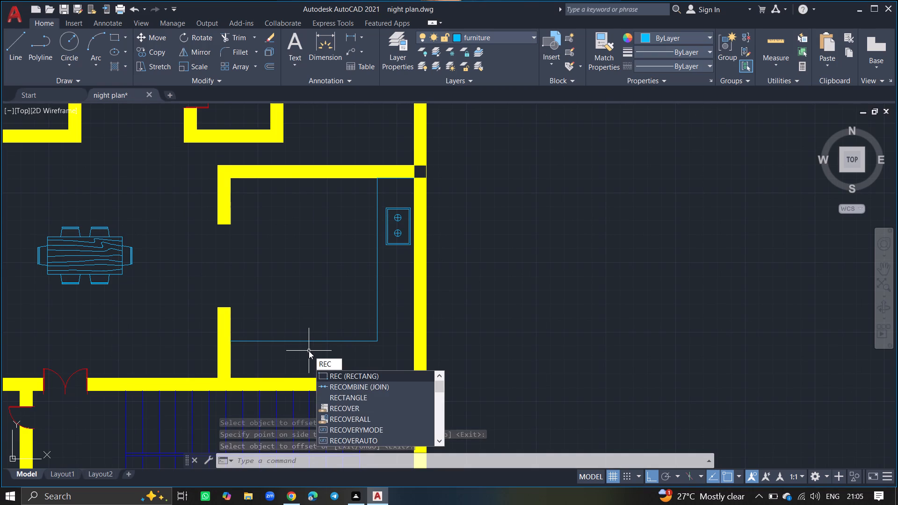
key(Return)
ctrl+scroll(309, 351, up, 2)
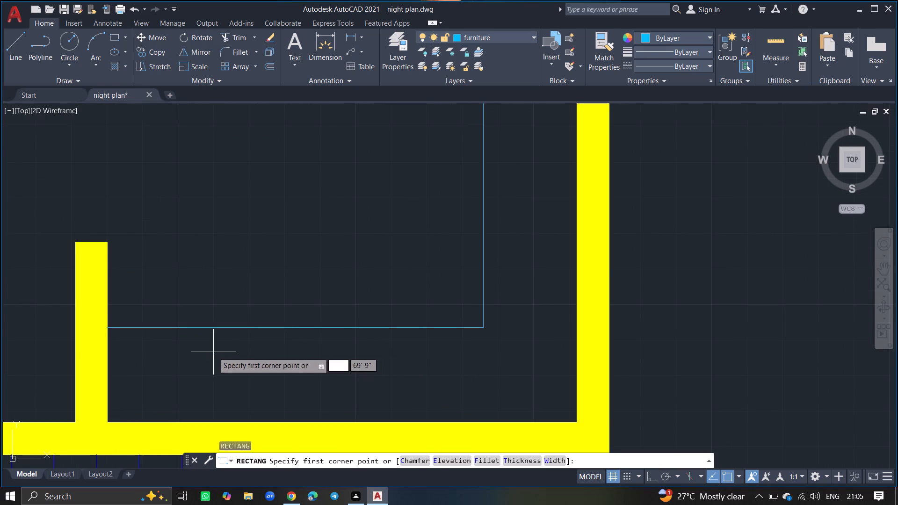
click(213, 352)
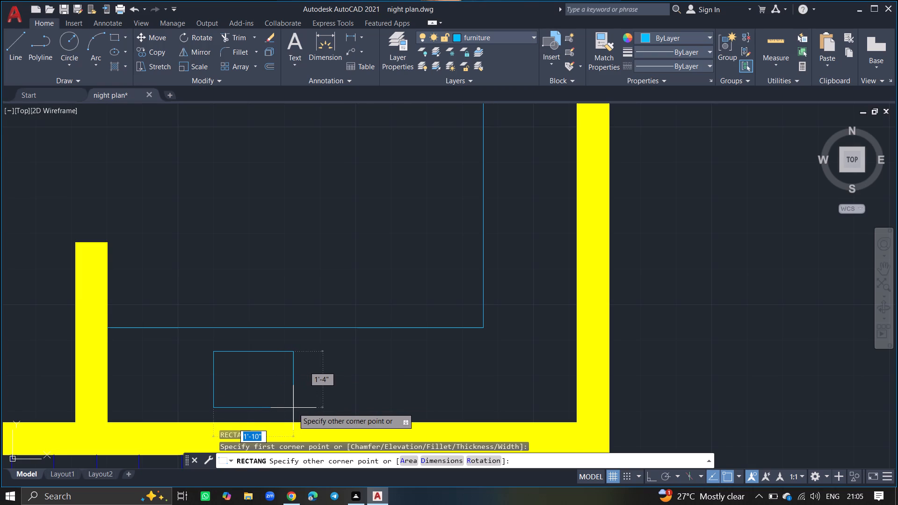
drag(293, 408, 259, 401)
Divide the sink rectangle with a vertical line from the midpoint of its south edge to the midpoint of its north edge.
key(l)
key(Return)
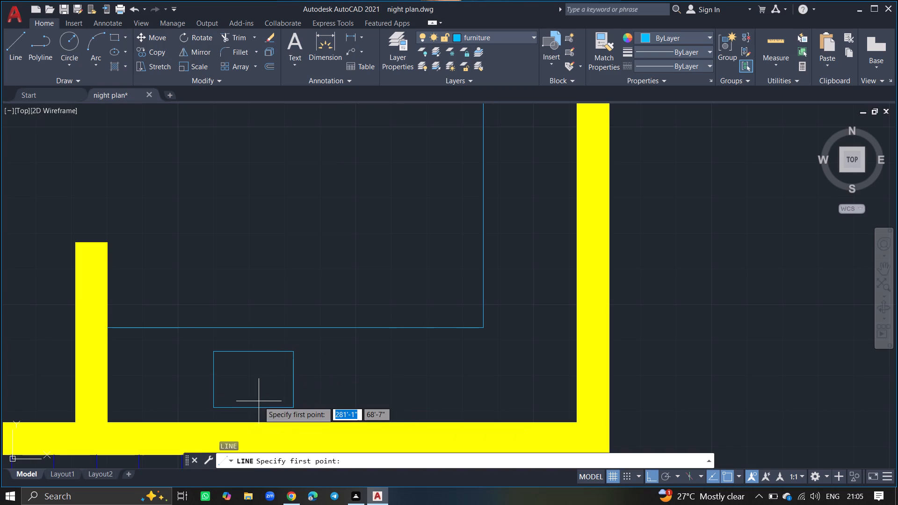
ctrl+scroll(259, 401, up, 2)
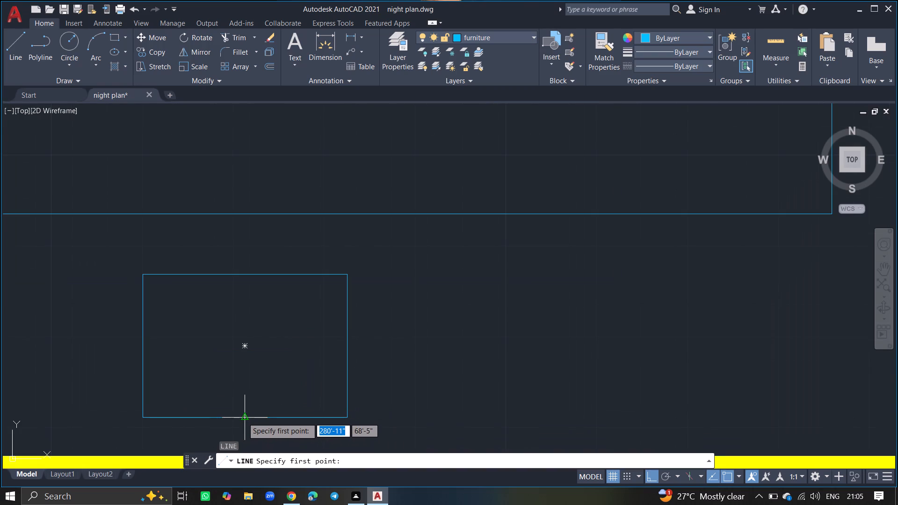
drag(243, 418, 249, 310)
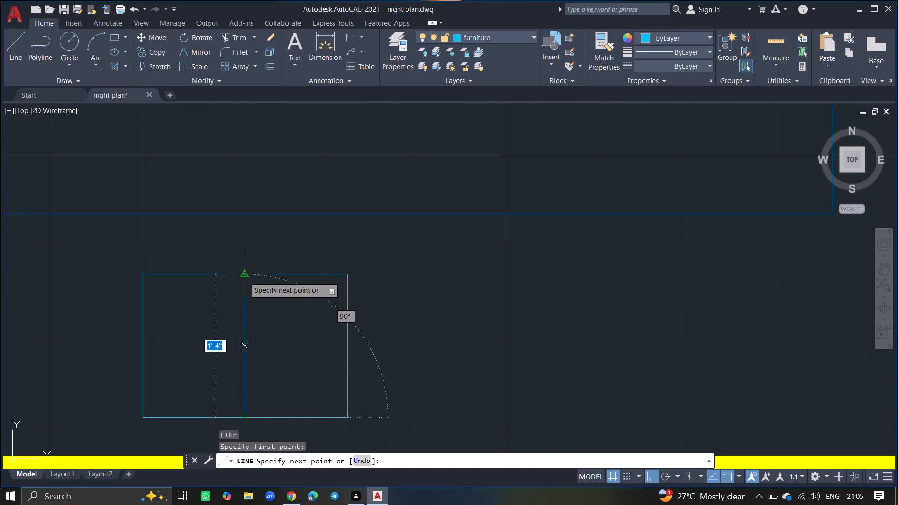
click(244, 275)
key(Return)
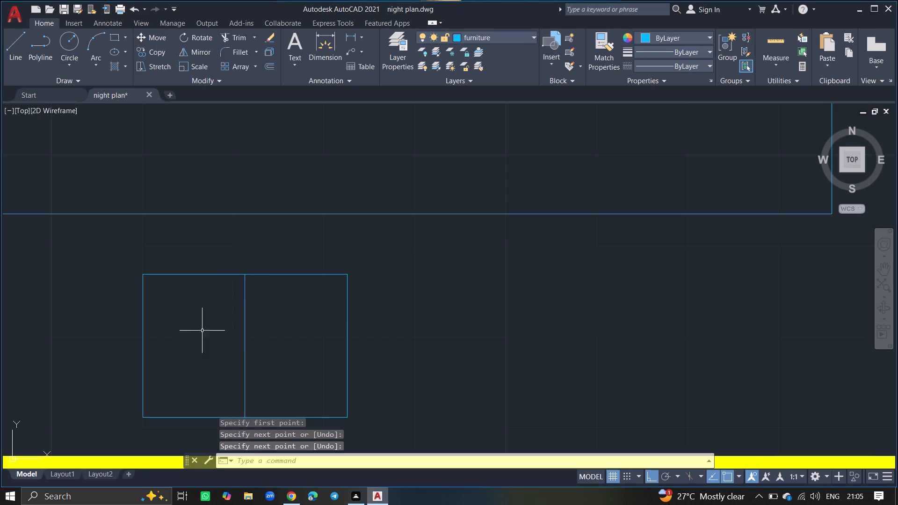
Draw a drain circle with a radius of about 1" in the middle of the sink's west half.
key(c)
key(Return)
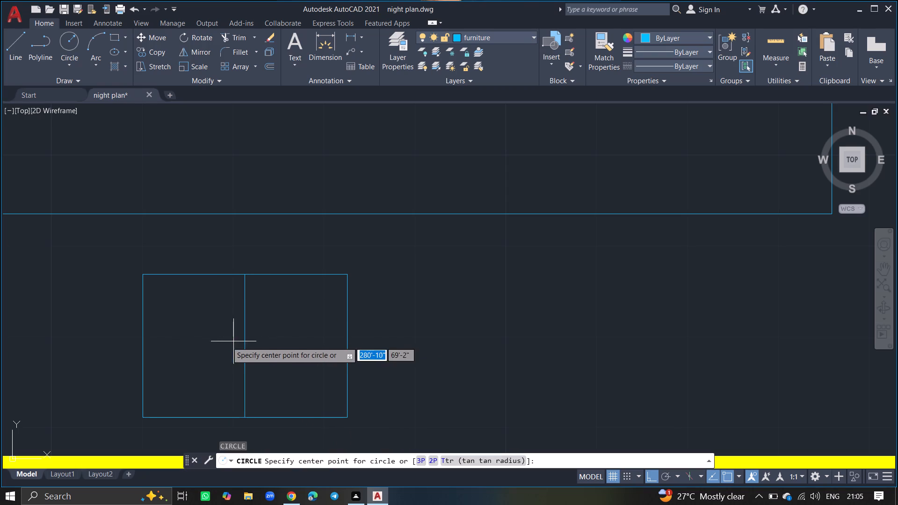
drag(191, 343, 191, 340)
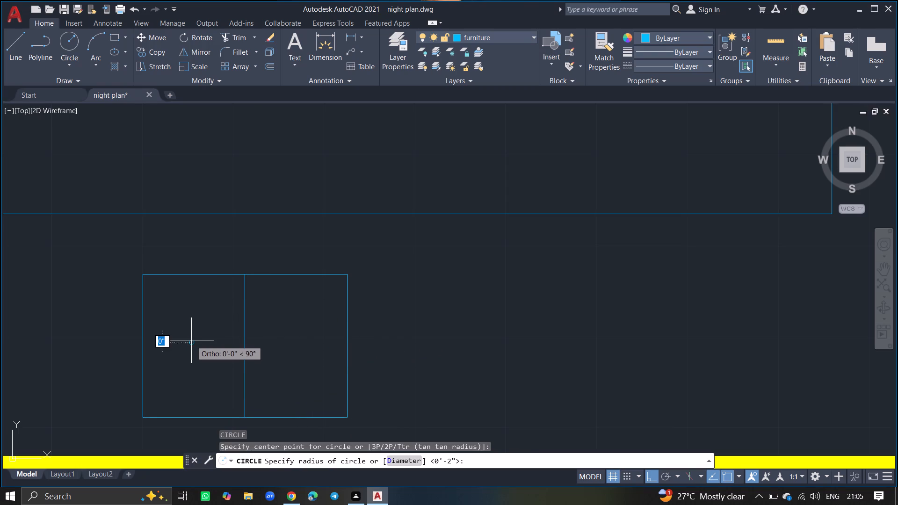
drag(191, 340, 191, 332)
drag(191, 332, 191, 348)
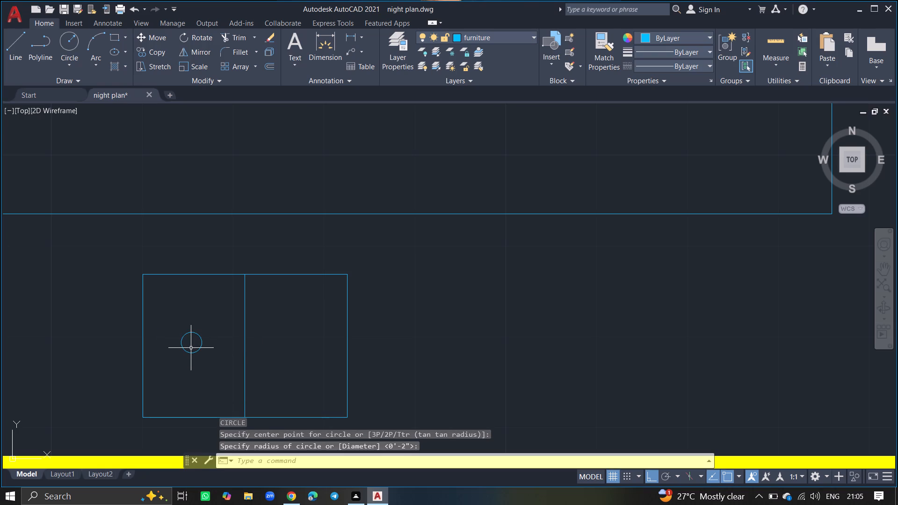
Draw a smaller circle inside the drain circle, sharing its centre.
ctrl+scroll(191, 348, up, 3)
key(c)
key(Return)
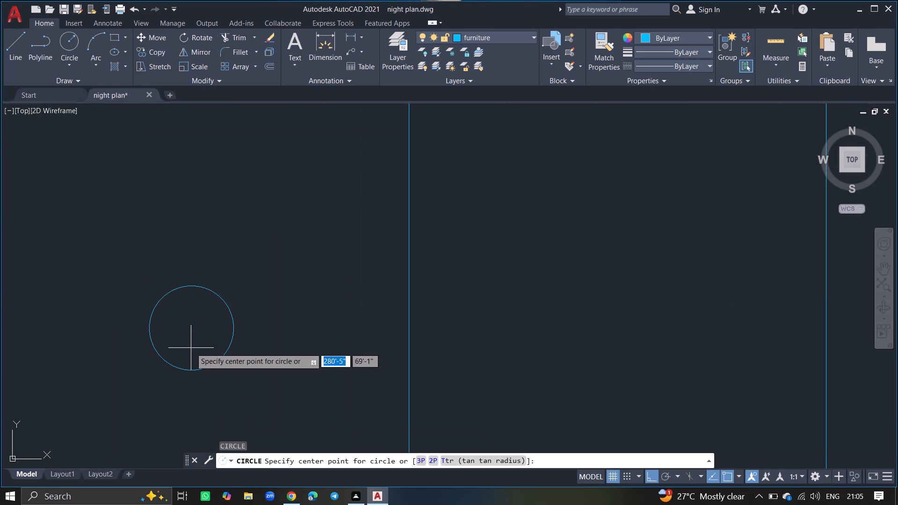
drag(190, 326, 190, 323)
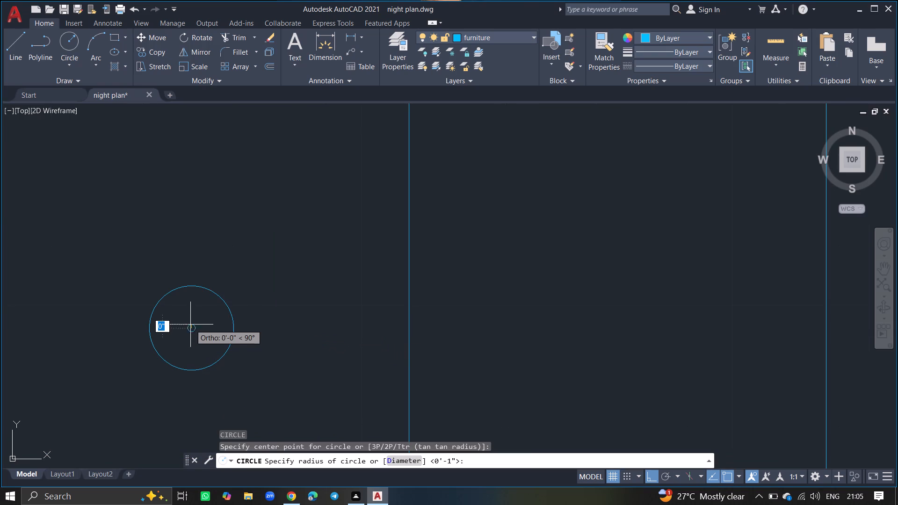
drag(190, 323, 190, 313)
drag(190, 313, 230, 266)
ctrl+scroll(230, 266, down, 6)
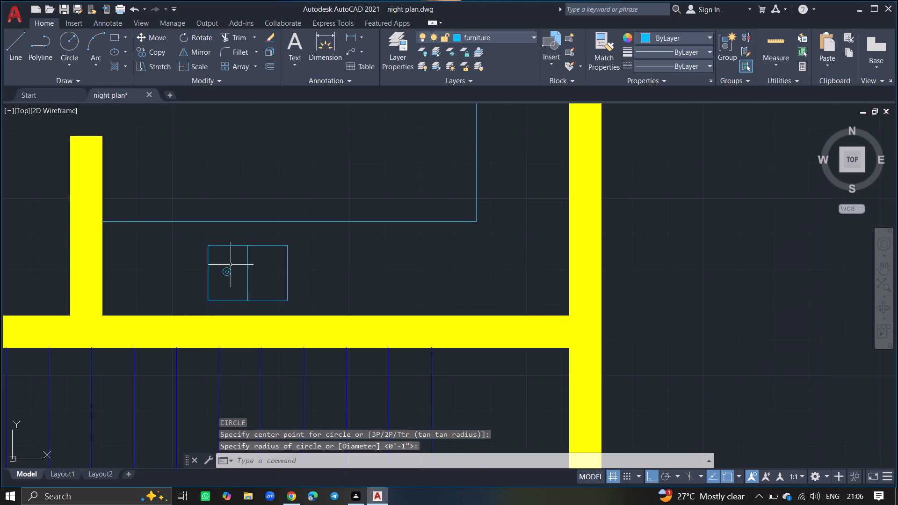
Draw a line along the north edge of the sink's east half, from the divider to the northeast corner.
ctrl+scroll(247, 256, up, 1)
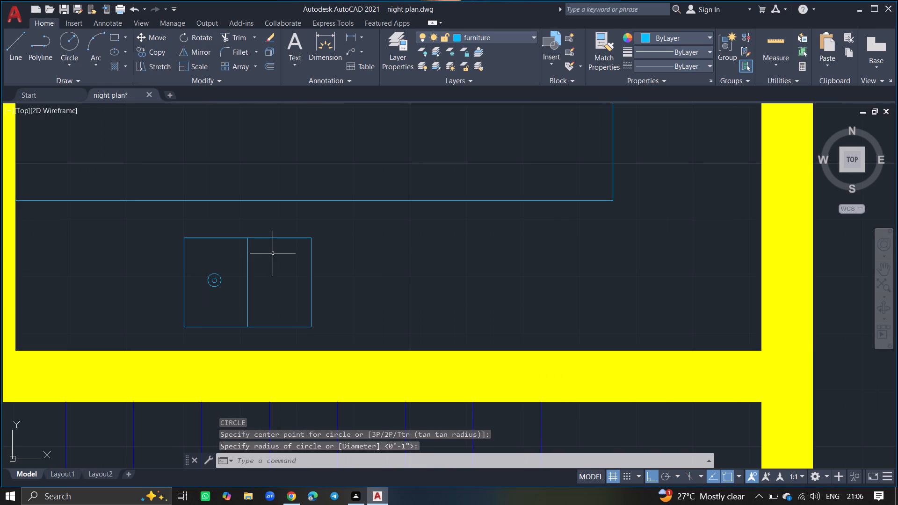
key(l)
key(Return)
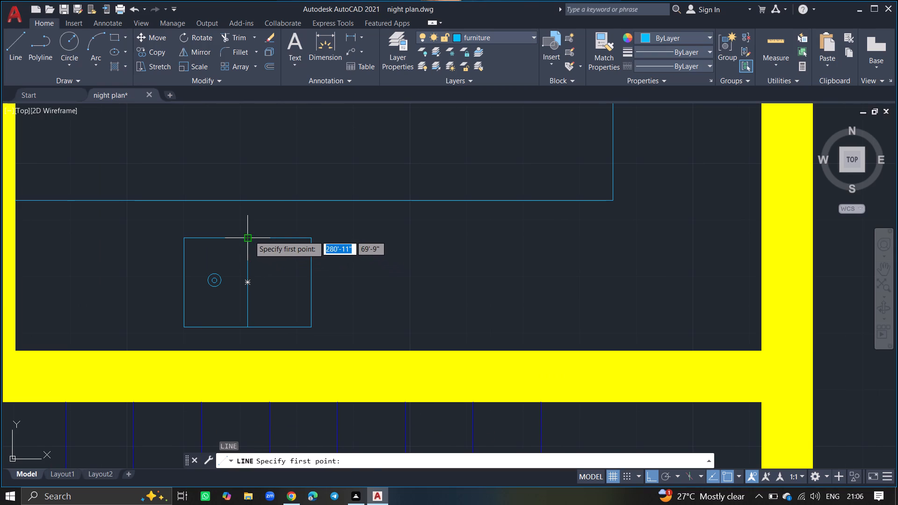
drag(249, 236, 311, 240)
click(311, 240)
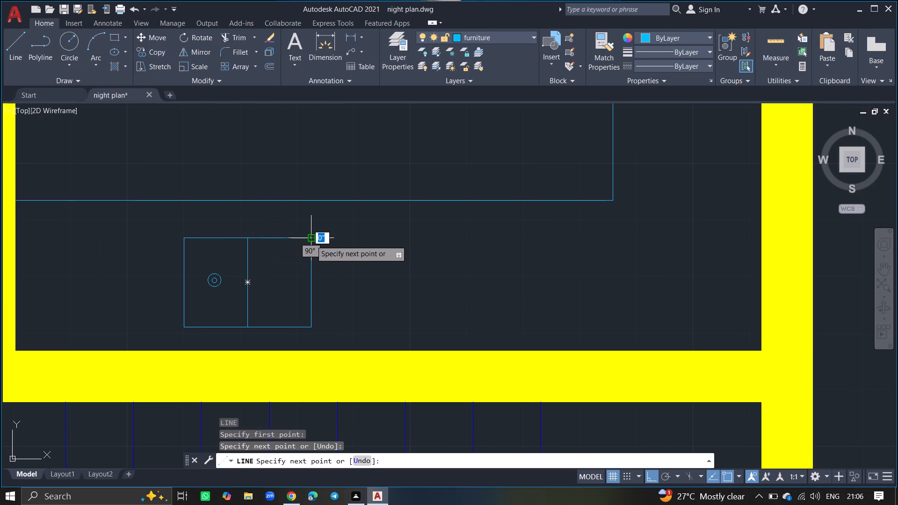
key(Return)
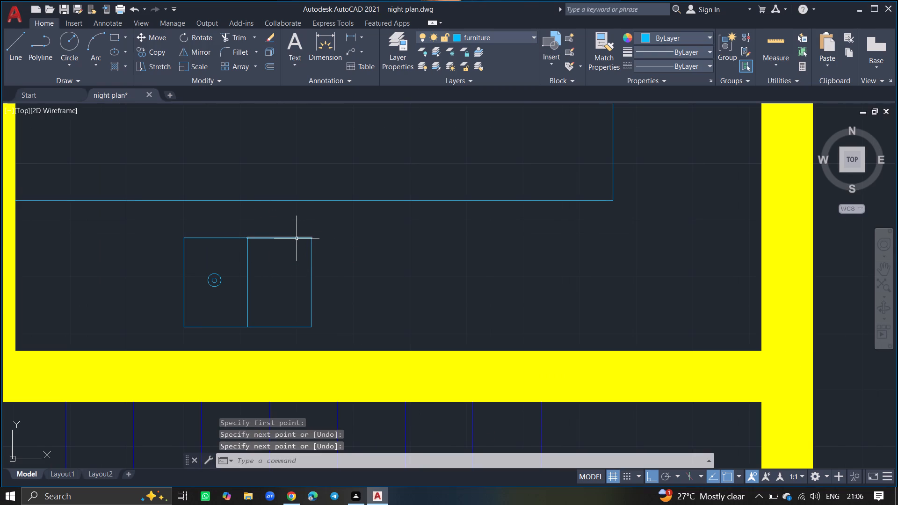
Offset the east half's north-edge line southward at 1" spacing to make the first three drainboard lines.
drag(297, 238, 288, 262)
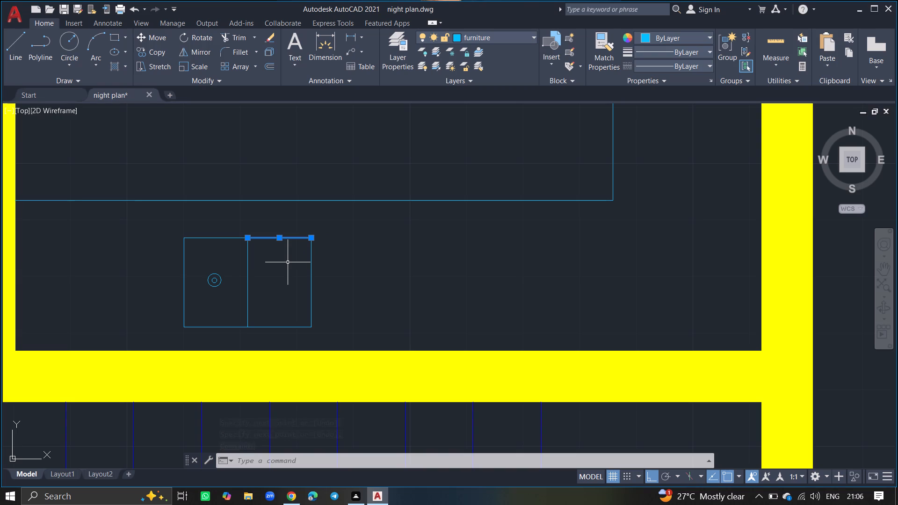
text(offset)
key(Return)
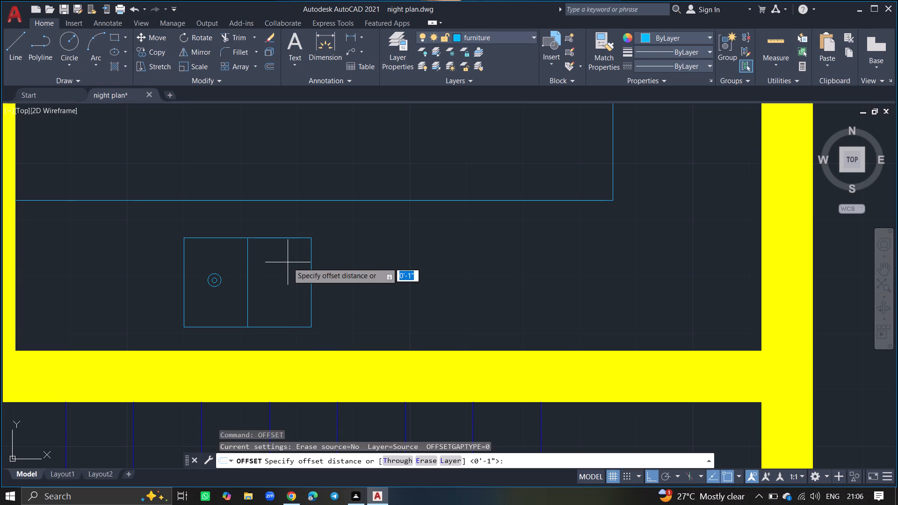
key(Return)
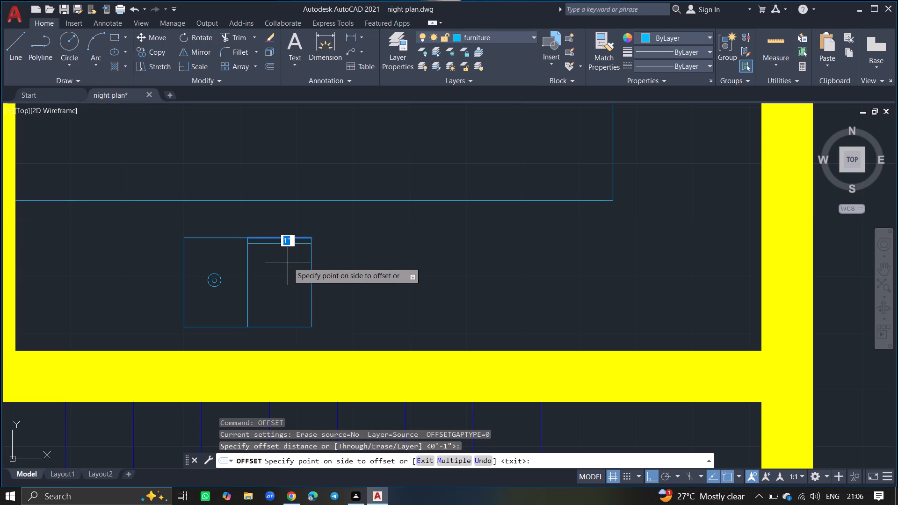
click(288, 262)
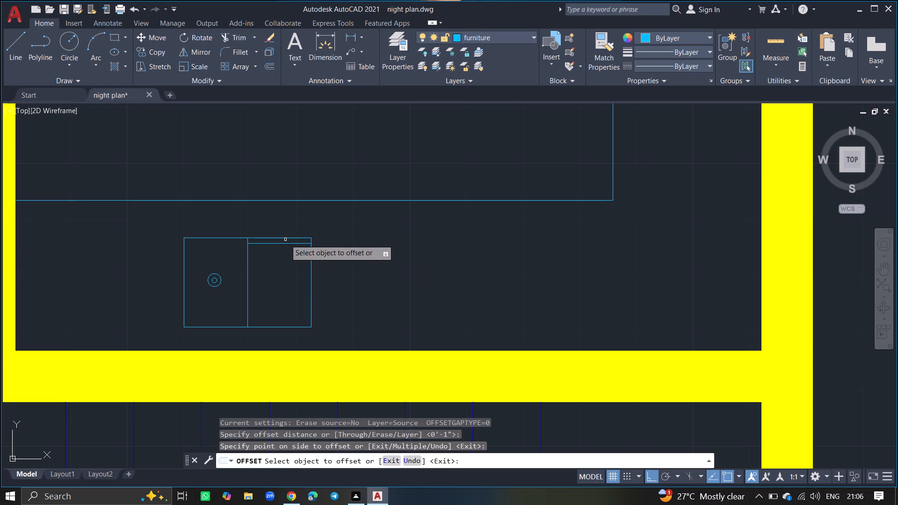
drag(285, 243, 285, 257)
click(285, 257)
ctrl+scroll(285, 257, up, 2)
drag(285, 236, 285, 266)
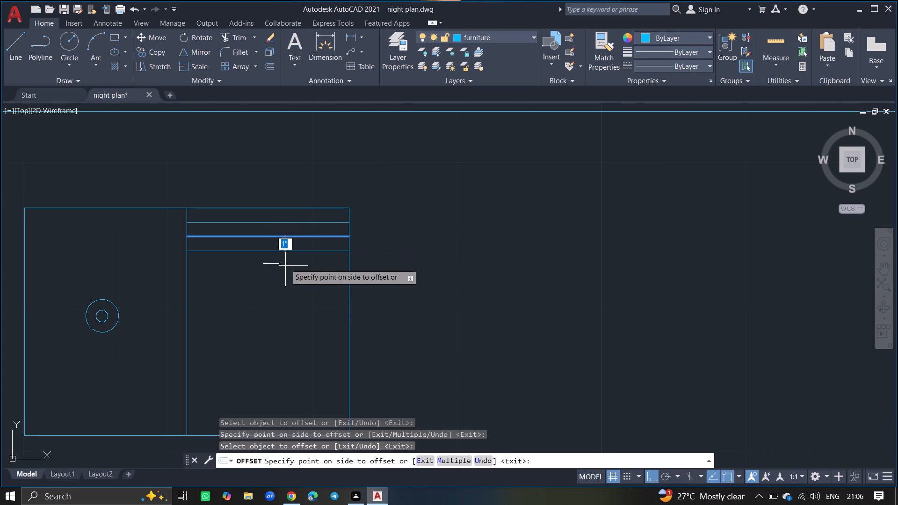
drag(285, 266, 285, 267)
click(285, 267)
Continue offsetting the drainboard lines southward at 1" spacing, adding seven more across the sink's east half.
drag(286, 252, 286, 278)
click(286, 278)
drag(289, 264, 290, 298)
click(290, 298)
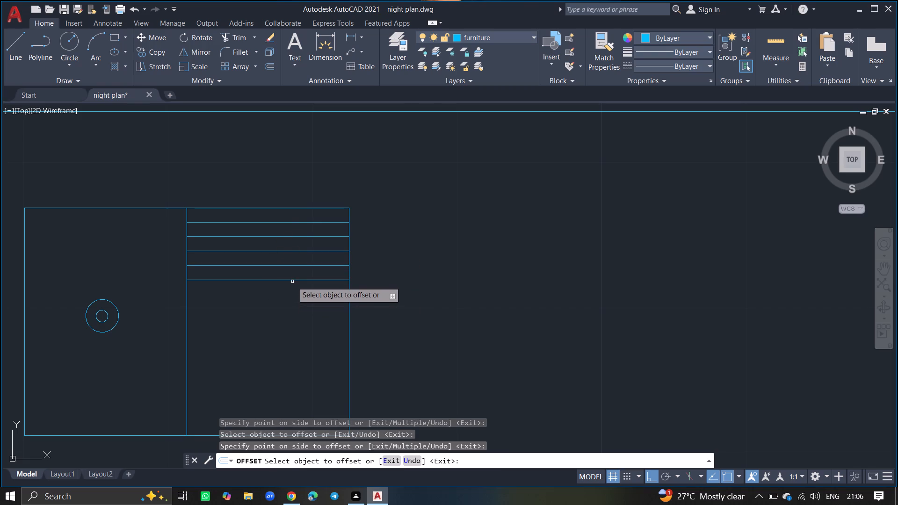
drag(293, 281, 293, 305)
click(293, 305)
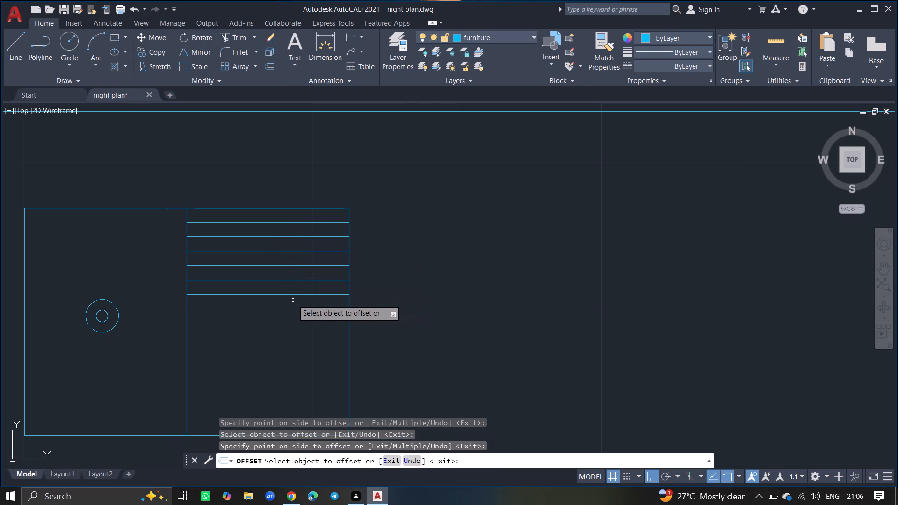
click(294, 295)
click(298, 329)
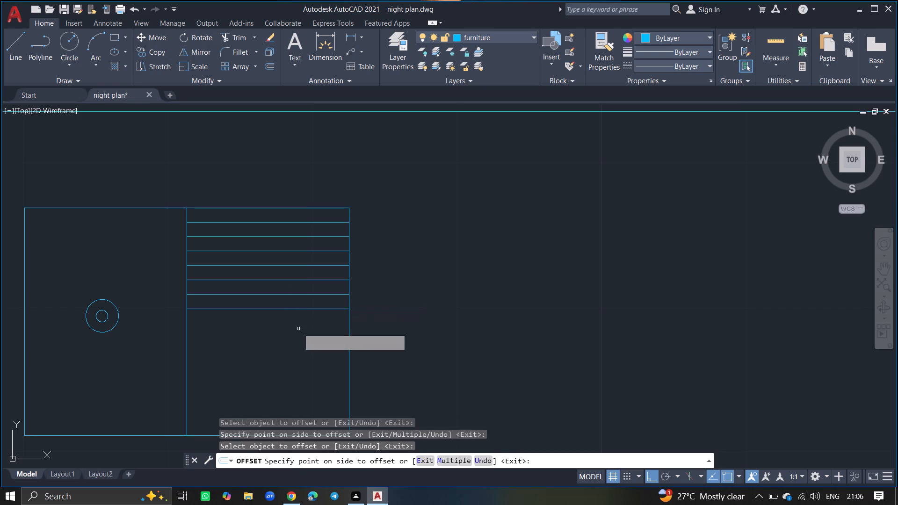
drag(298, 309, 301, 321)
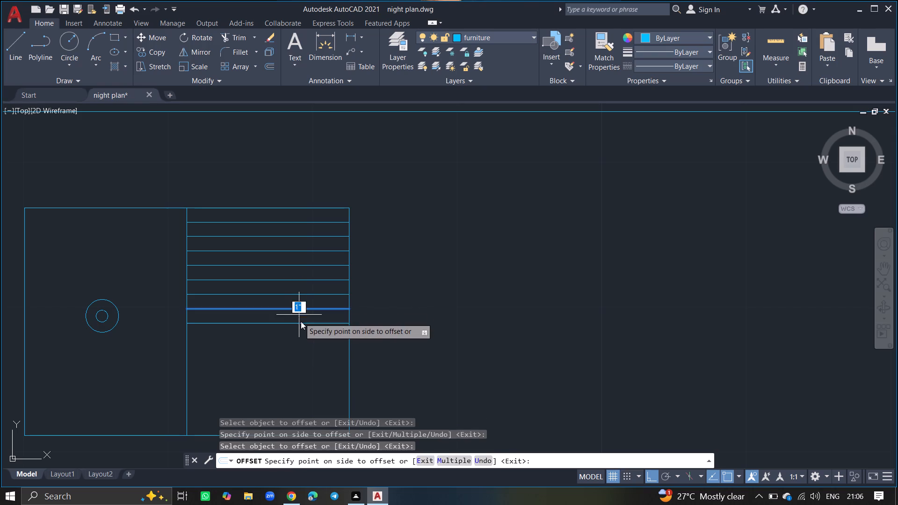
drag(301, 321, 302, 339)
click(302, 339)
drag(302, 323, 304, 347)
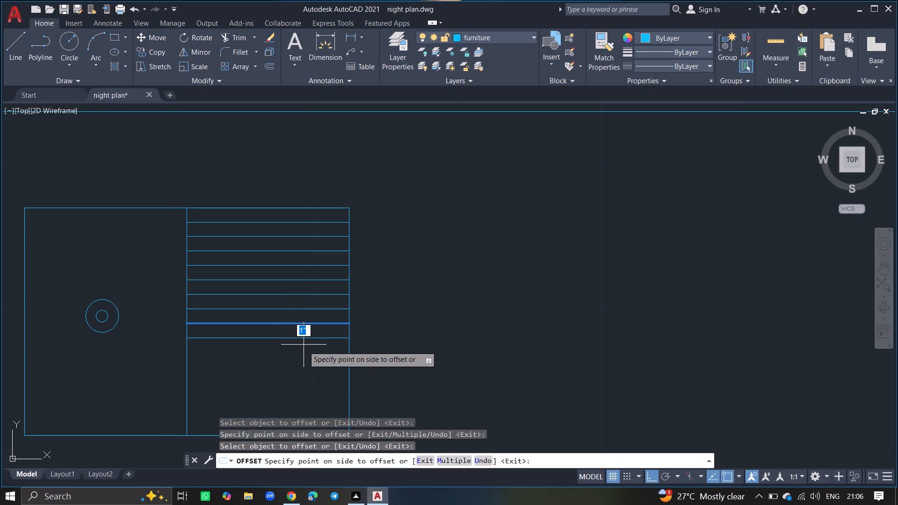
drag(304, 347, 304, 348)
click(304, 348)
drag(303, 338, 307, 367)
click(307, 367)
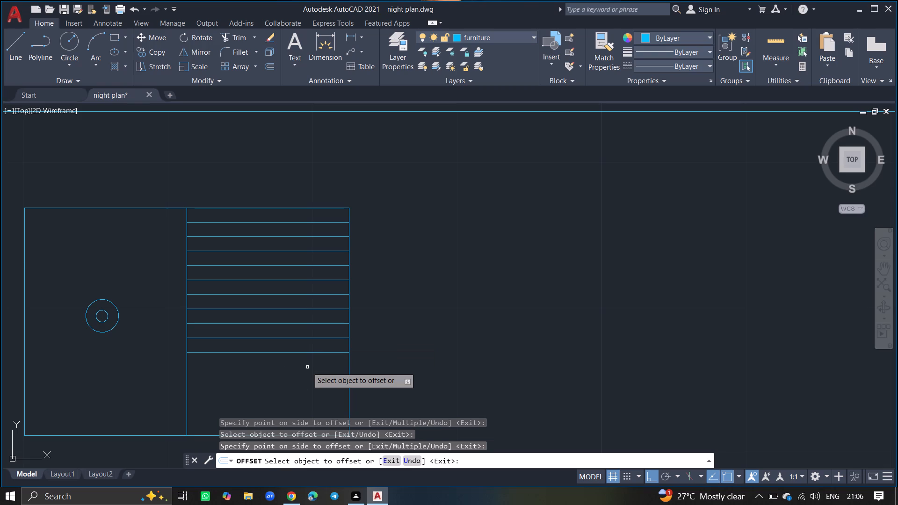
Add five more drainboard lines at 1" offsets to fill the sink's east half down to its south edge.
ctrl+scroll(307, 367, down, 2)
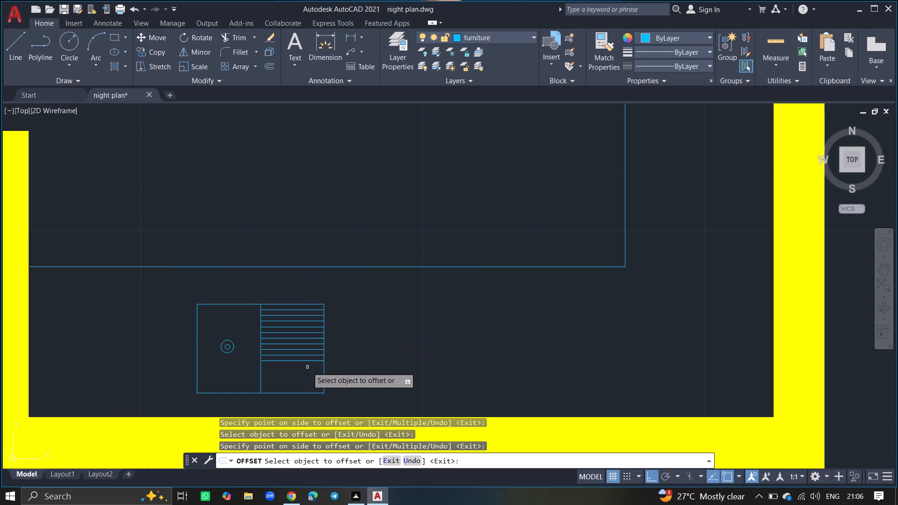
drag(308, 361, 308, 386)
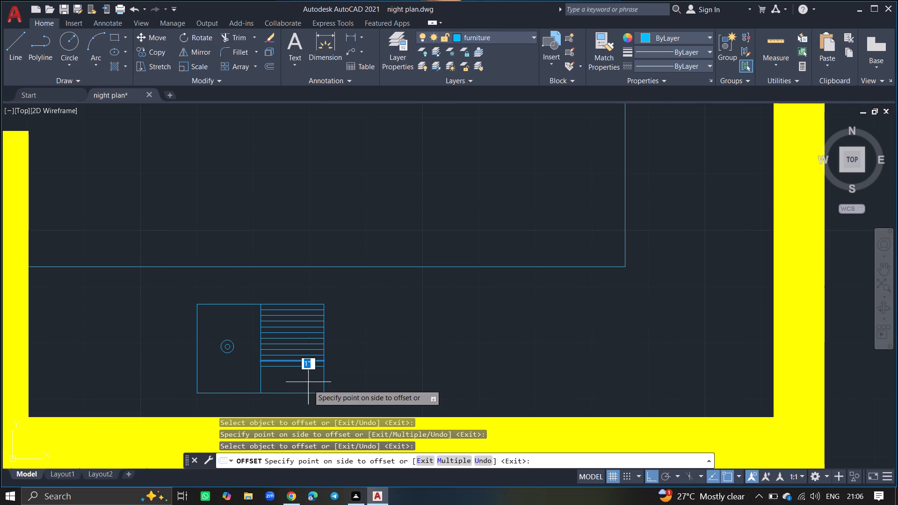
drag(308, 386, 308, 389)
click(308, 389)
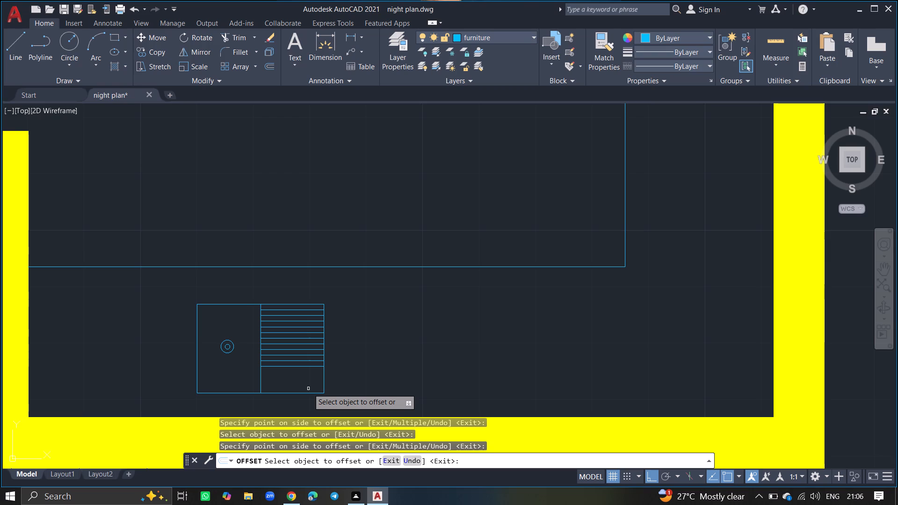
ctrl+scroll(308, 389, up, 2)
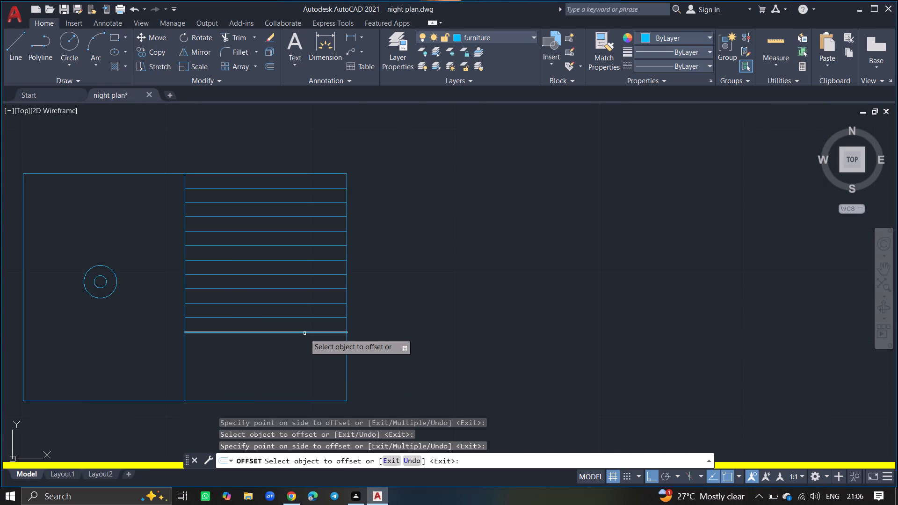
drag(304, 333, 304, 363)
click(304, 363)
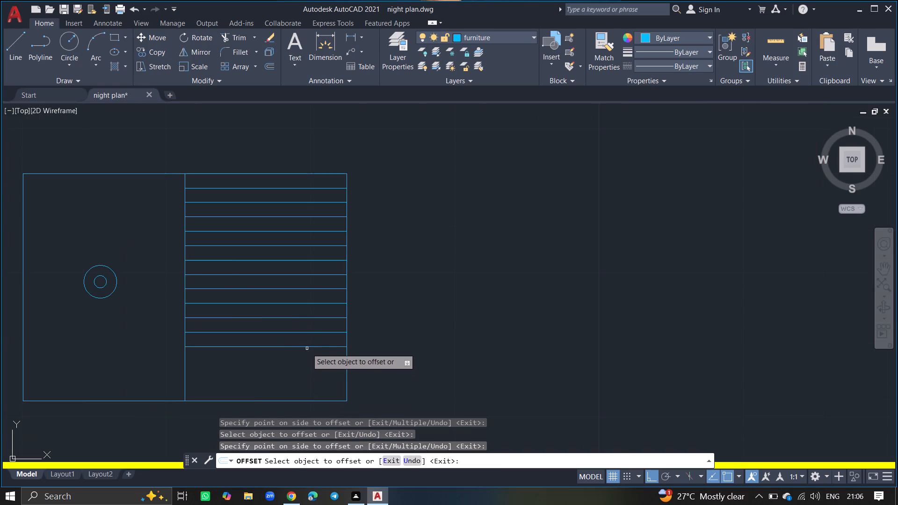
click(307, 348)
click(307, 370)
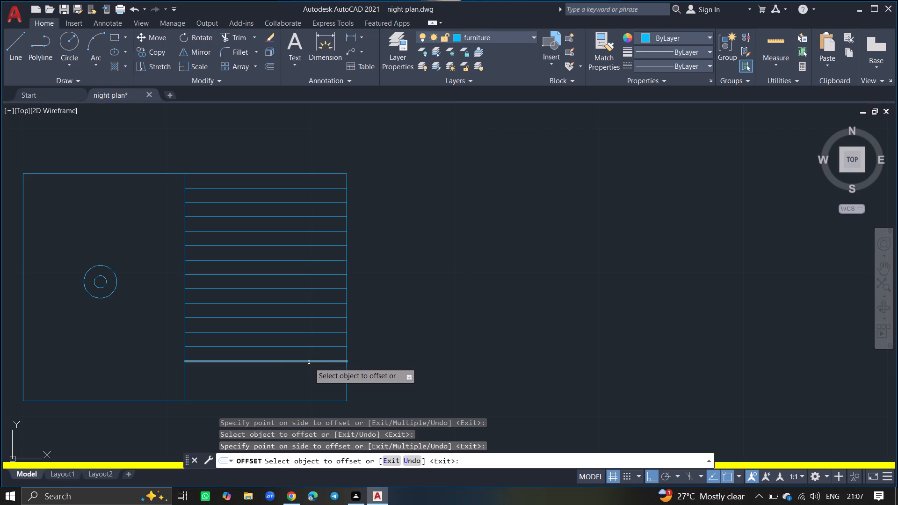
click(309, 362)
click(309, 382)
drag(311, 375, 310, 383)
click(310, 383)
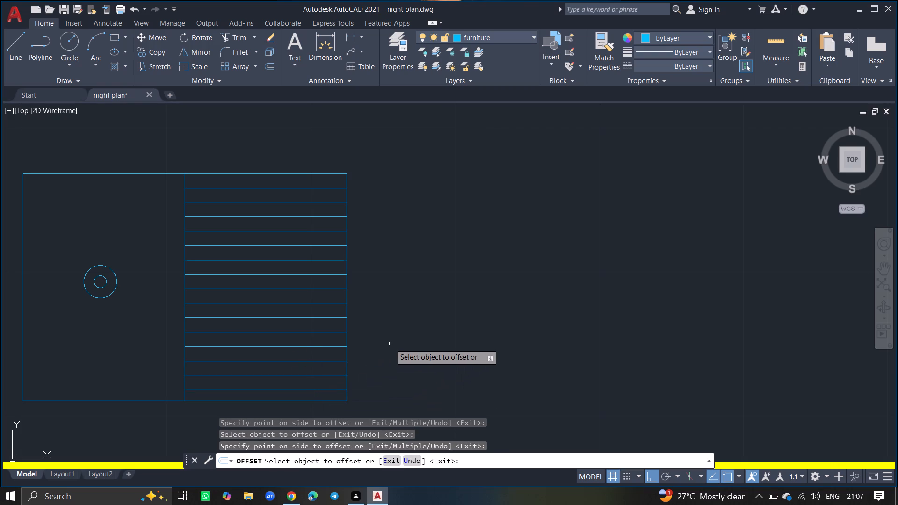
key(Return)
Copy the northeast bedroom's bed into the empty room directly south of the living room, with Ortho off.
ctrl+scroll(390, 344, down, 5)
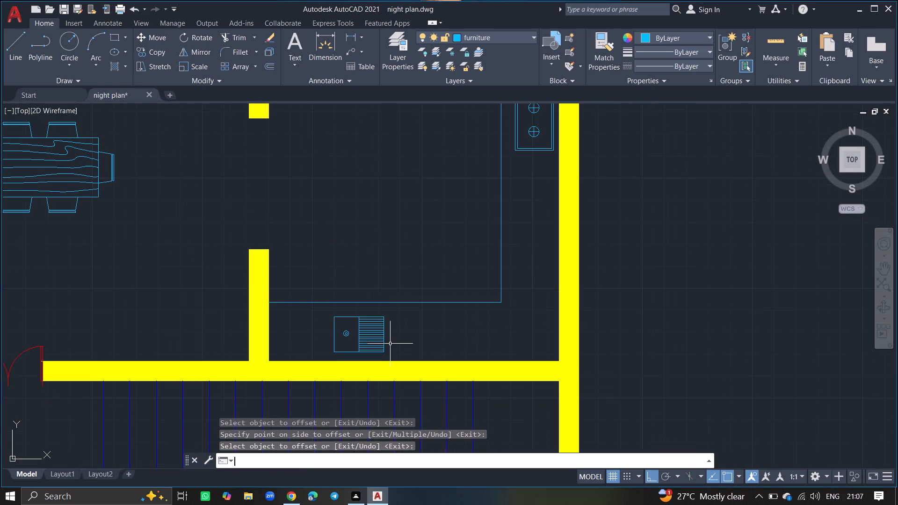
ctrl+scroll(390, 316, up, 2)
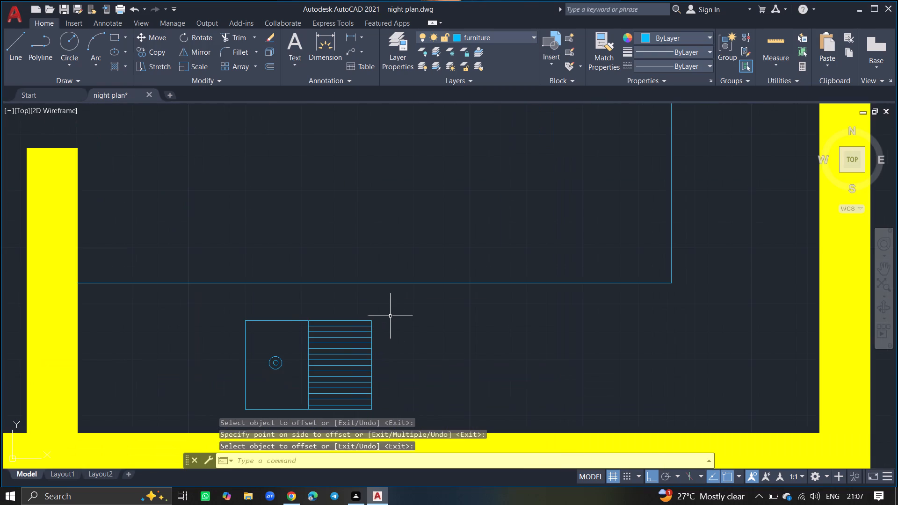
ctrl+scroll(390, 316, down, 2)
ctrl+scroll(389, 276, down, 3)
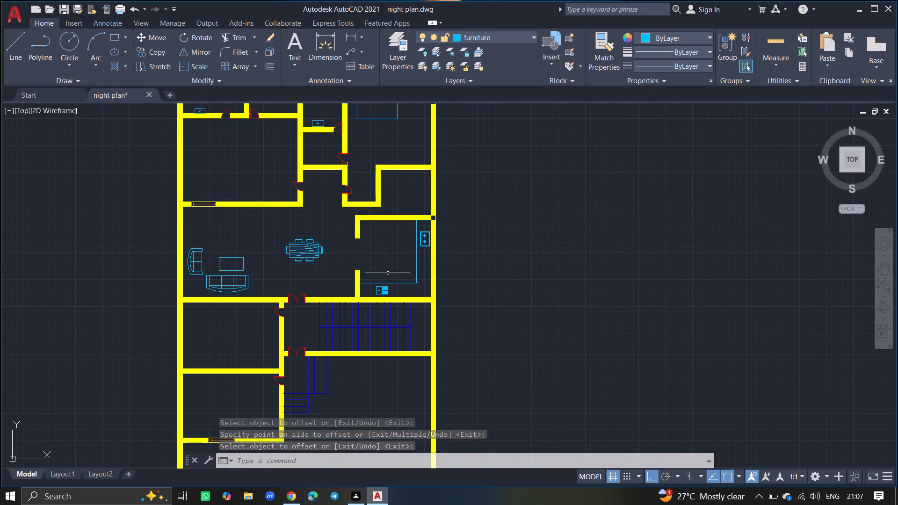
ctrl+scroll(367, 253, down, 1)
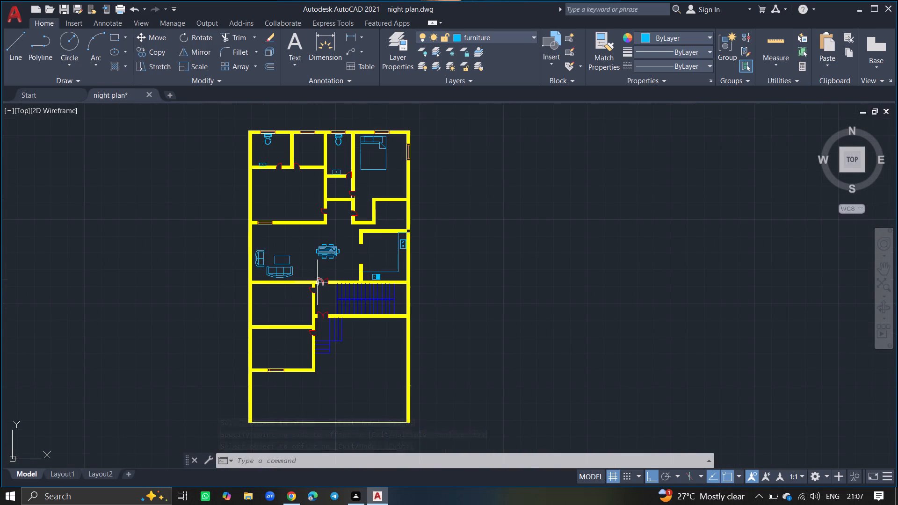
drag(360, 163, 331, 241)
text(copy)
key(Return)
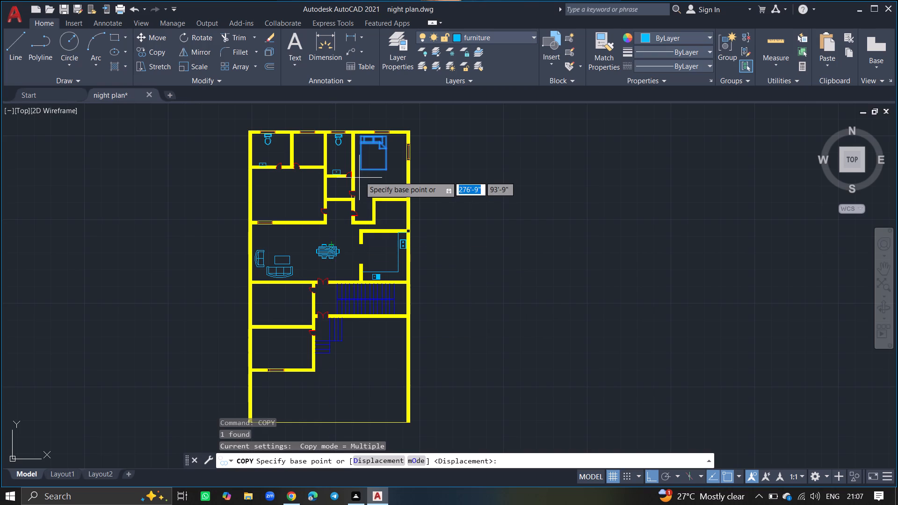
click(365, 166)
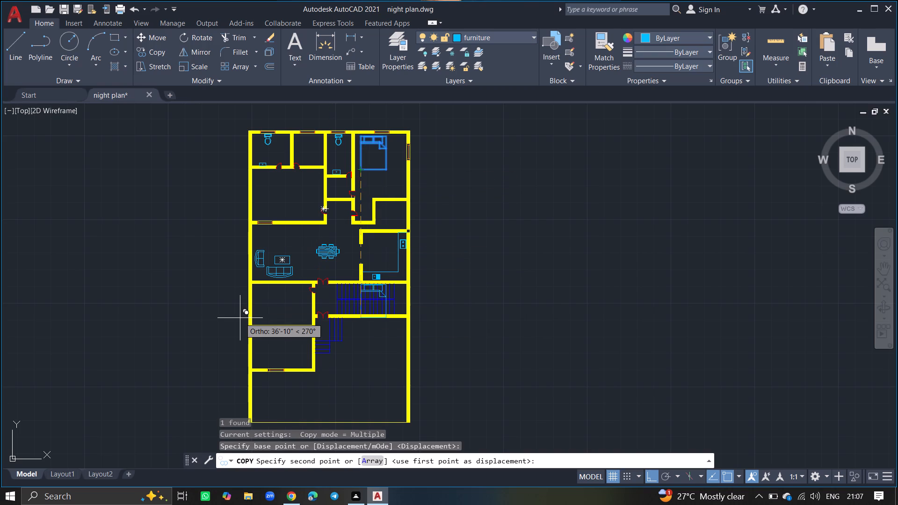
key(F8)
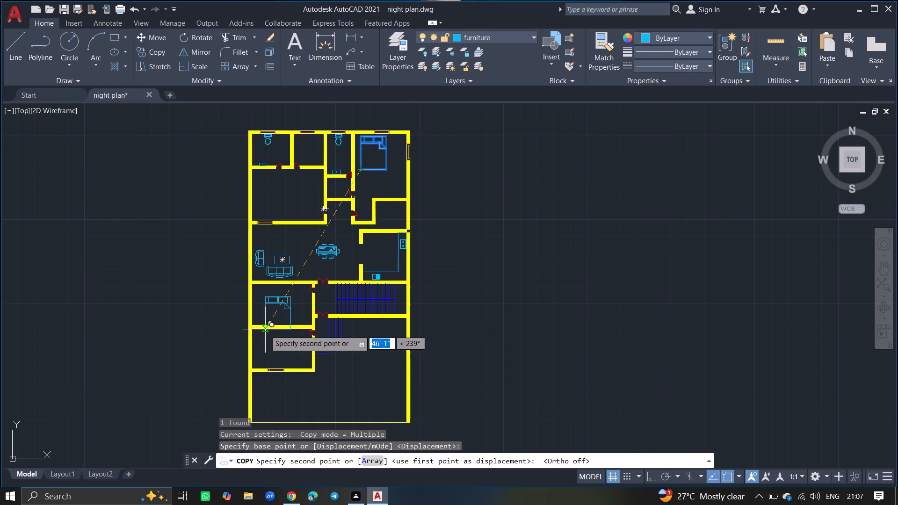
ctrl+scroll(265, 330, up, 4)
ctrl+scroll(261, 318, down, 4)
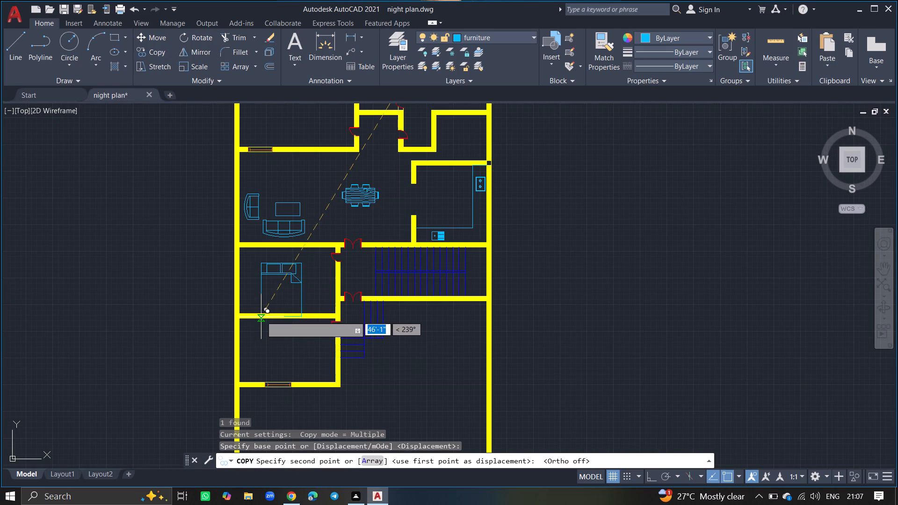
click(262, 310)
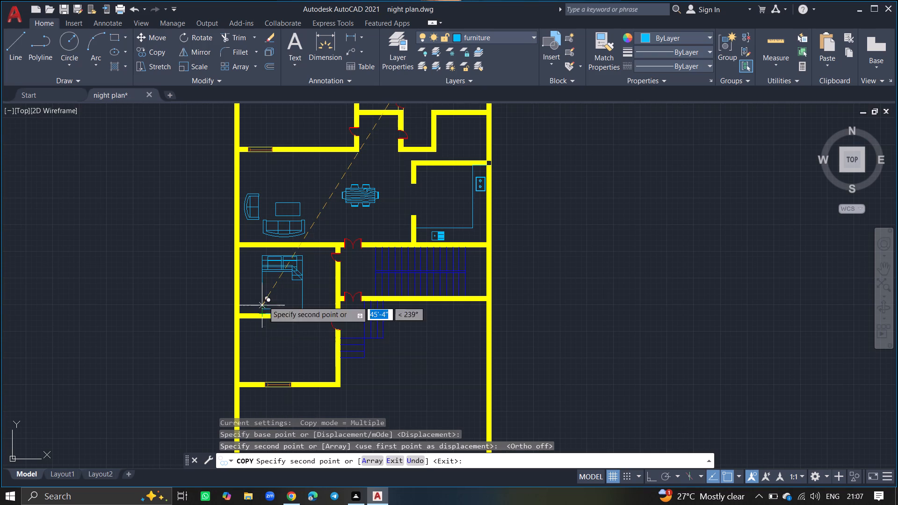
key(Escape)
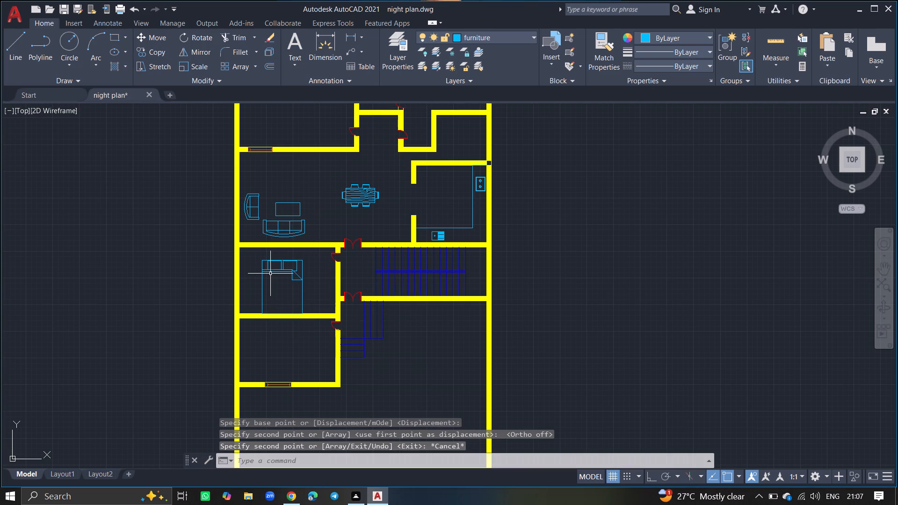
Rotate the copied bed by 90° counterclockwise so that its pillows face the west wall.
click(271, 271)
text(ro)
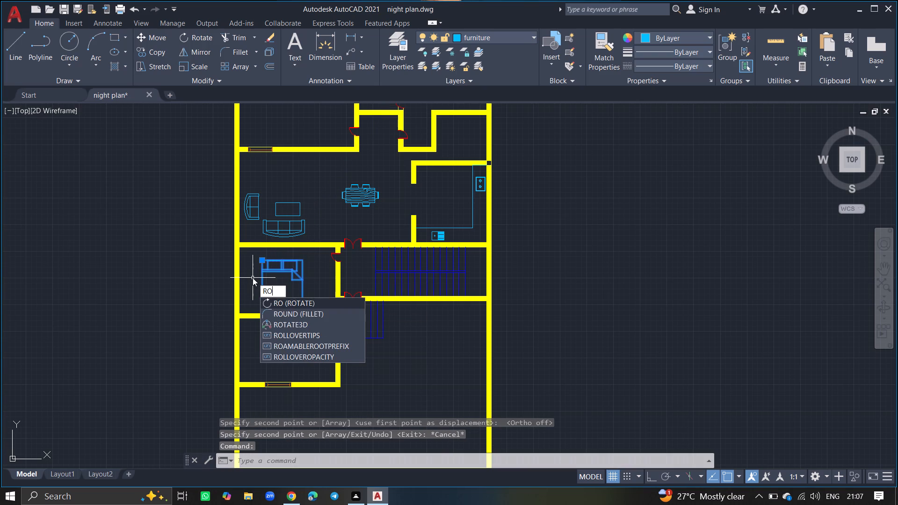
key(Return)
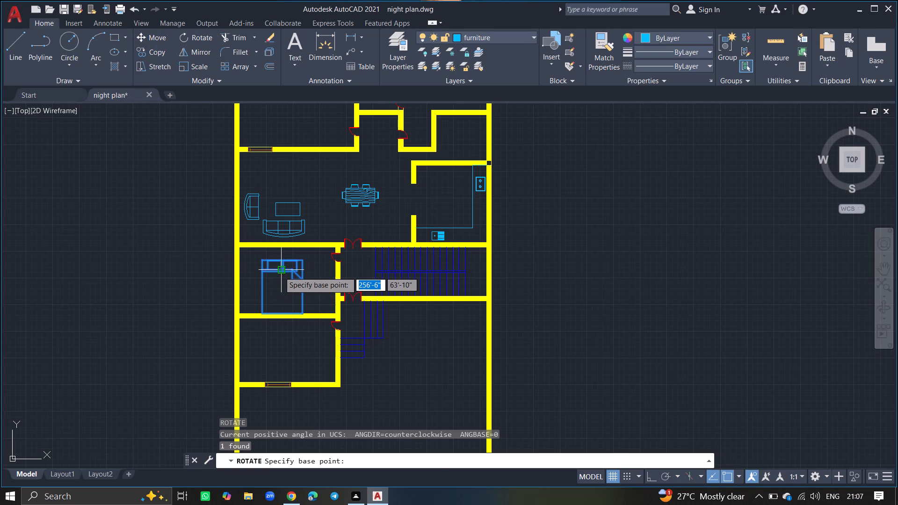
click(279, 272)
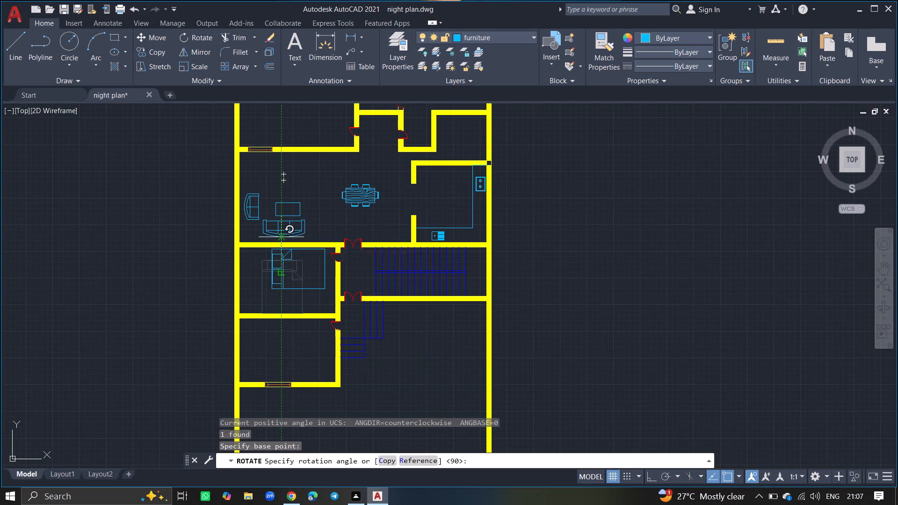
click(284, 239)
Move the rotated bed so its head sits close to the room's west wall, roughly midway between the north and south walls.
drag(283, 258, 259, 274)
text(move)
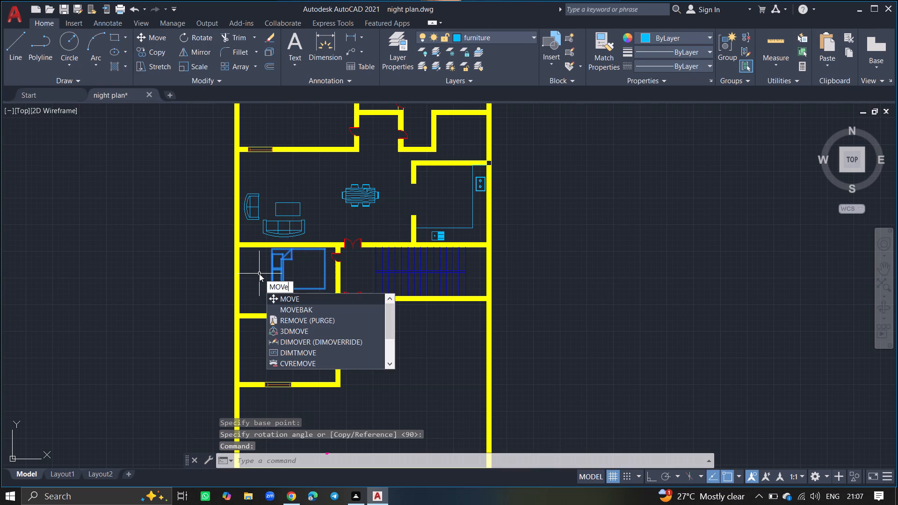
key(Return)
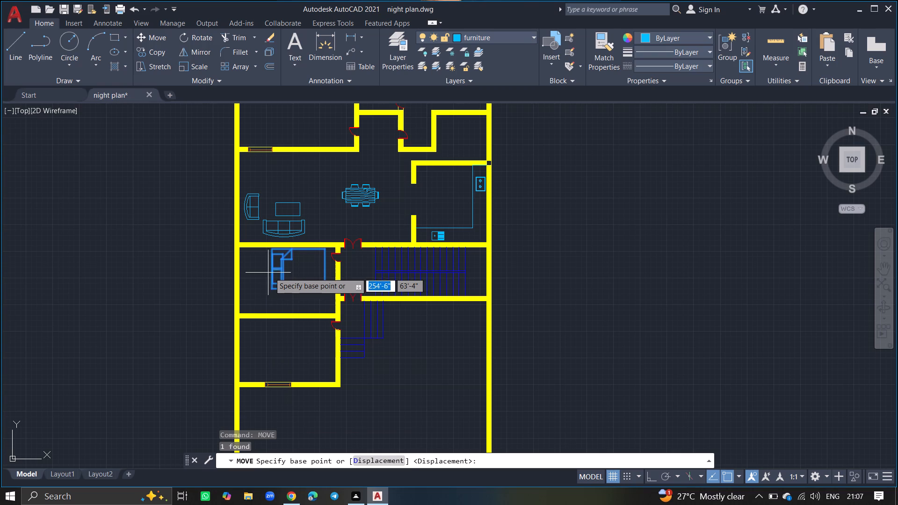
drag(273, 273, 251, 287)
ctrl+scroll(251, 287, up, 3)
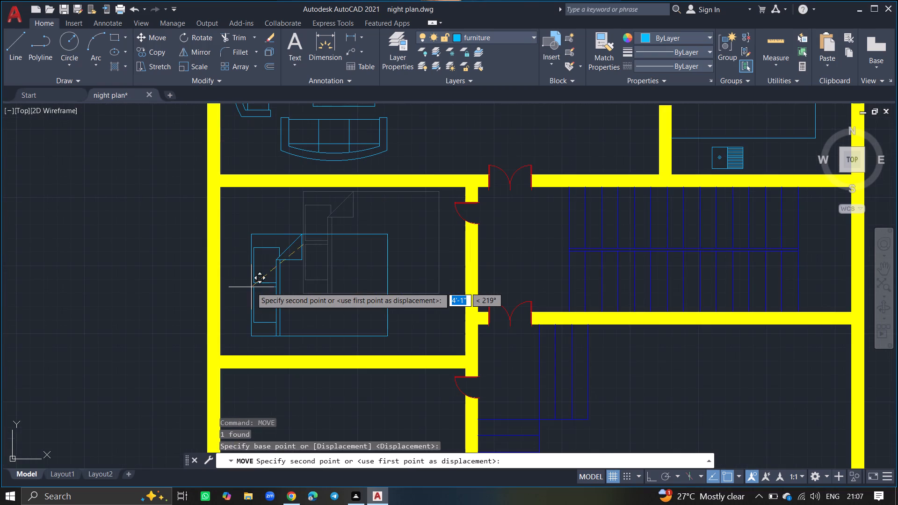
click(227, 289)
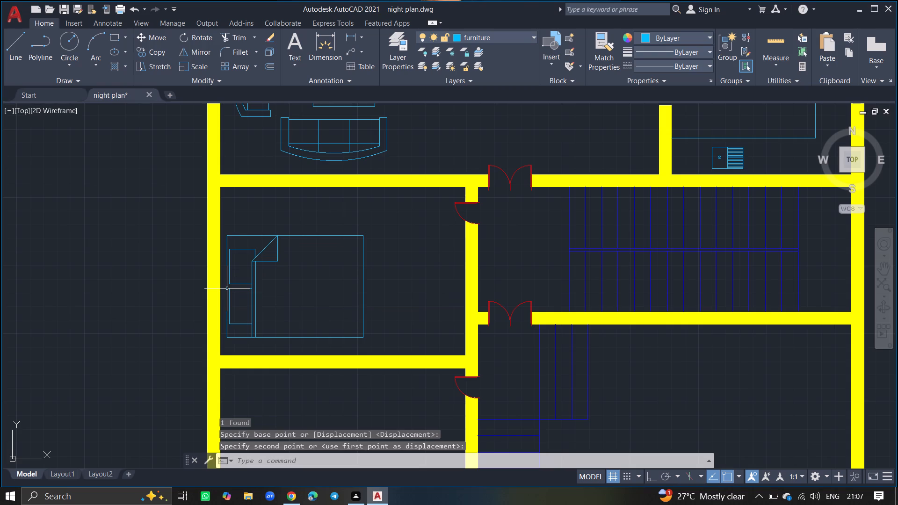
Copy the living room's two sofas and coffee table together into the empty room south of the newly furnished west bedroom.
ctrl+scroll(227, 289, down, 3)
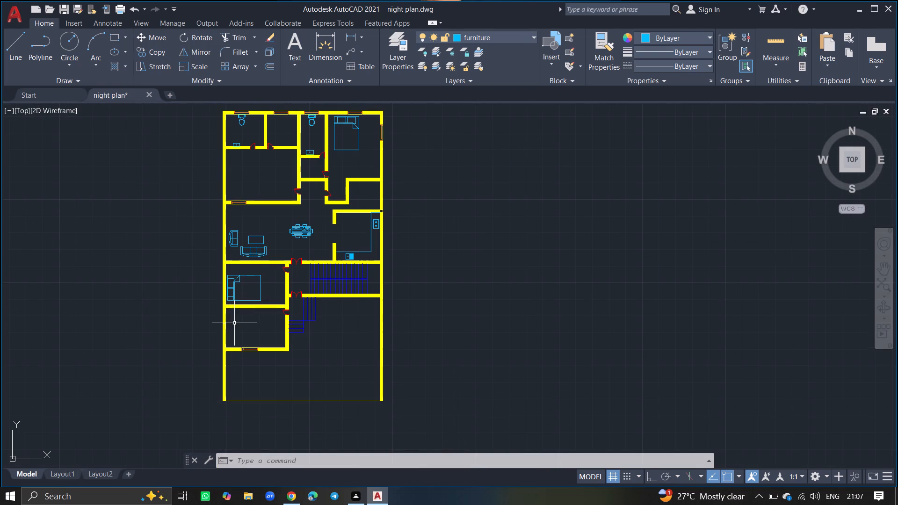
click(258, 255)
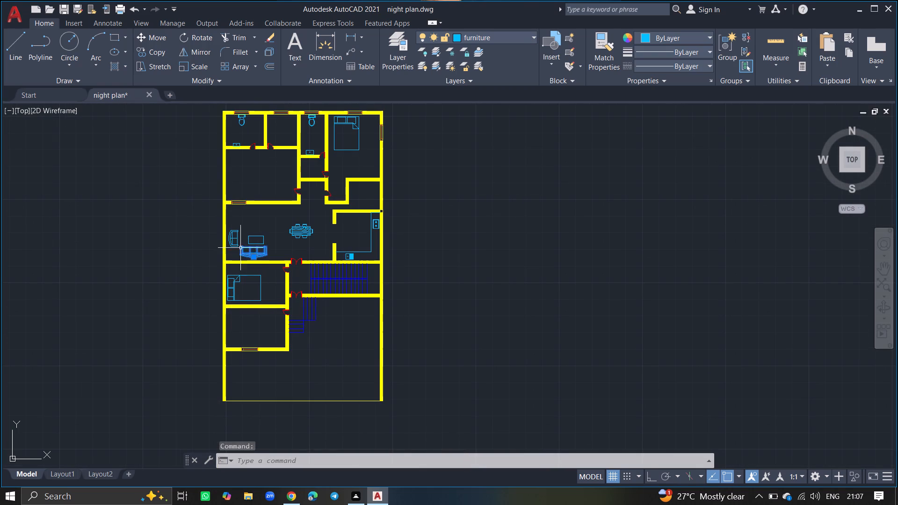
click(236, 244)
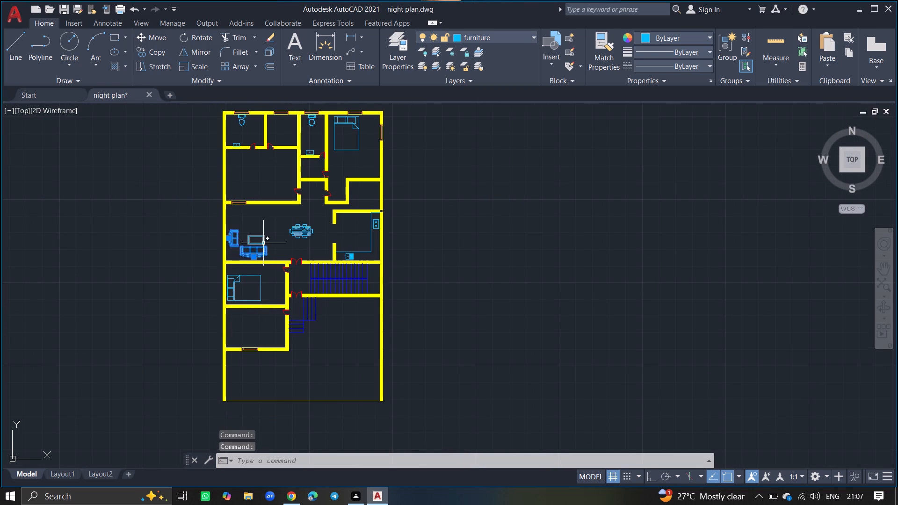
drag(263, 243, 274, 236)
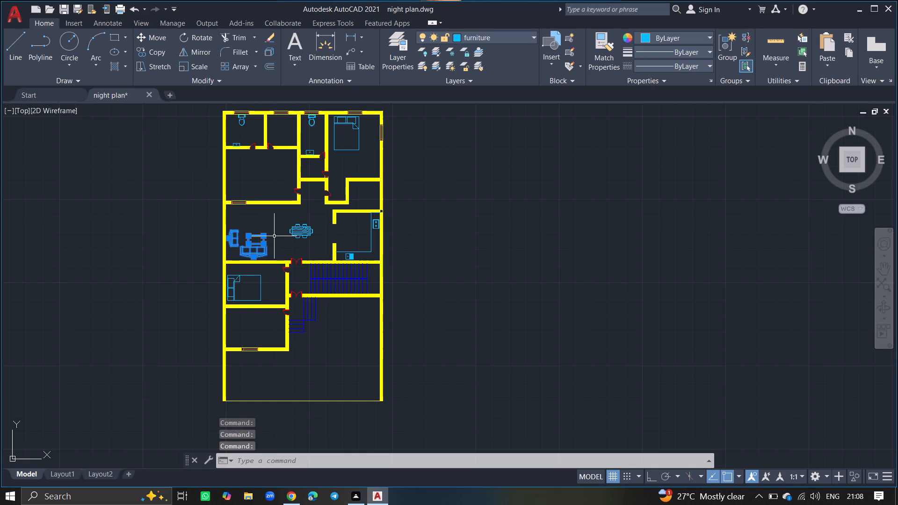
text(copy)
key(Return)
click(256, 239)
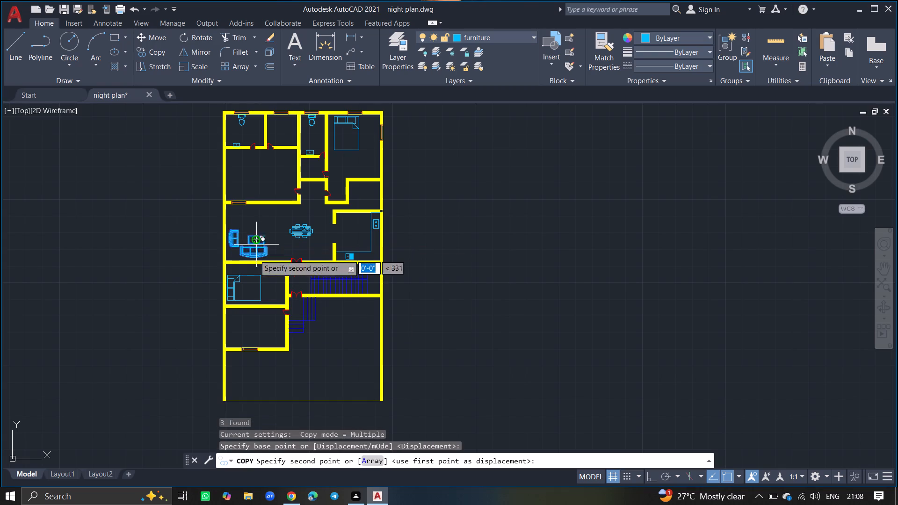
ctrl+scroll(249, 320, up, 2)
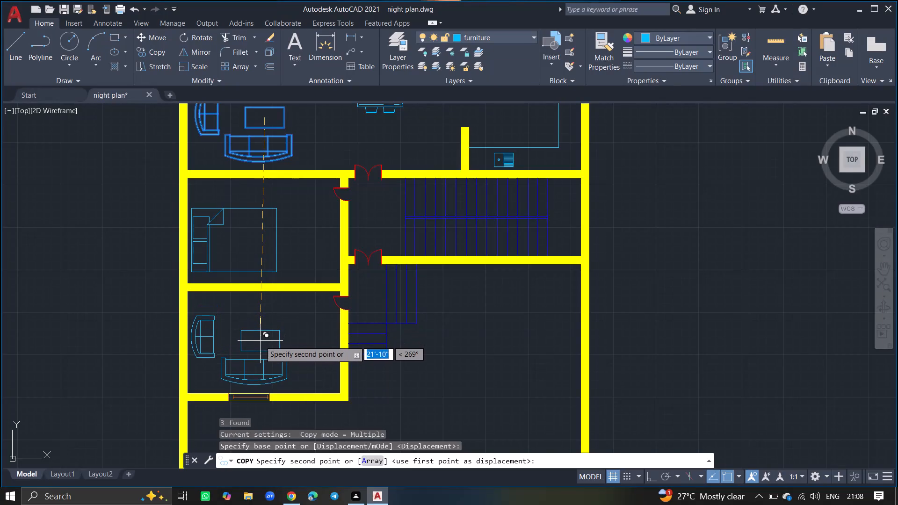
click(260, 342)
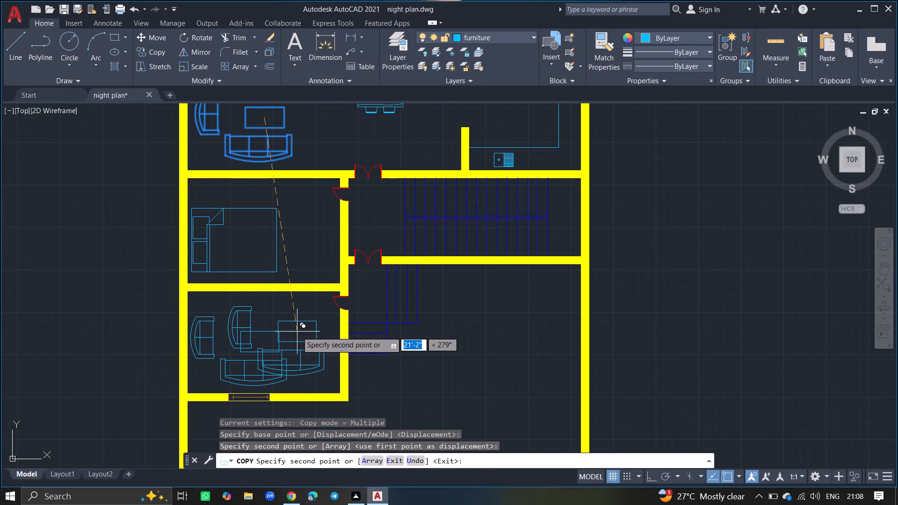
key(Escape)
Draw a wardrobe rectangle about 6'-4" long in the northeast bedroom, just north of its south wall near the east side.
ctrl+scroll(297, 332, down, 3)
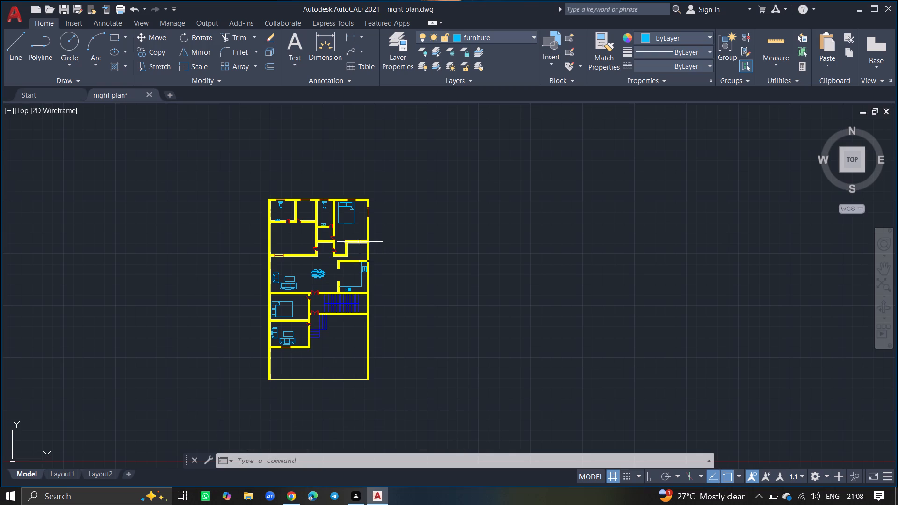
ctrl+scroll(360, 242, up, 4)
text(rec)
key(Return)
ctrl+scroll(331, 219, up, 1)
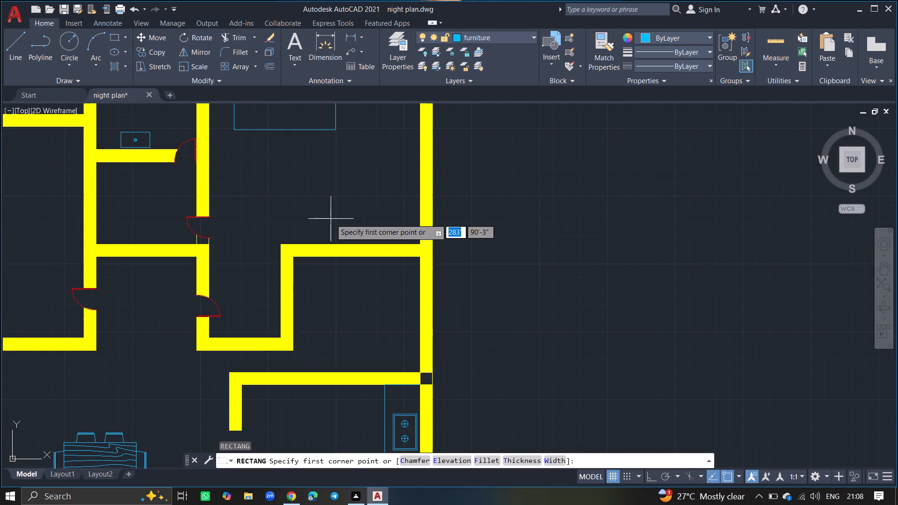
drag(296, 230, 306, 219)
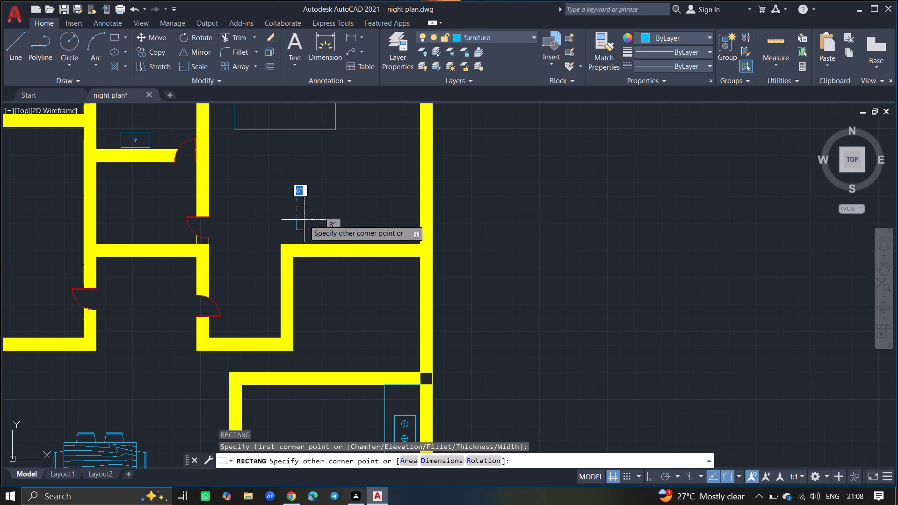
drag(306, 219, 396, 210)
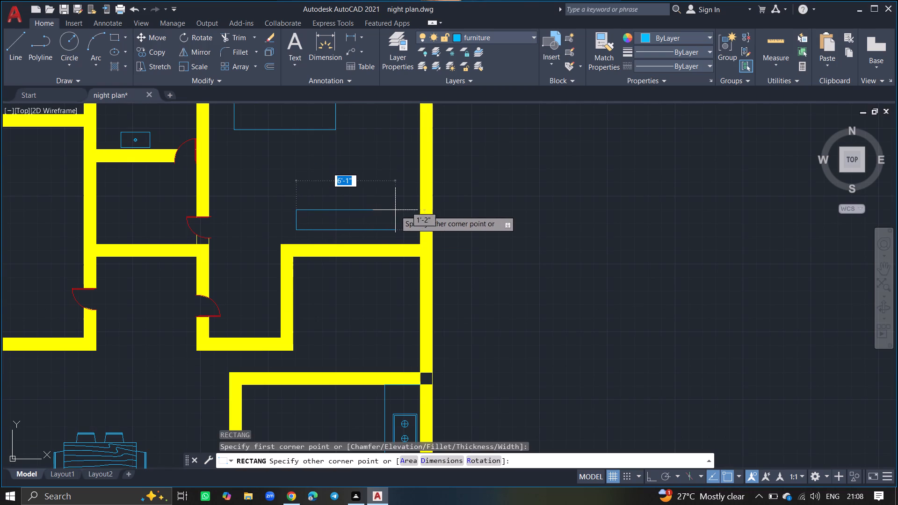
drag(396, 210, 398, 208)
click(398, 208)
Draw a horizontal centre line through the wardrobe rectangle, joining the midpoints of its east and west sides.
key(l)
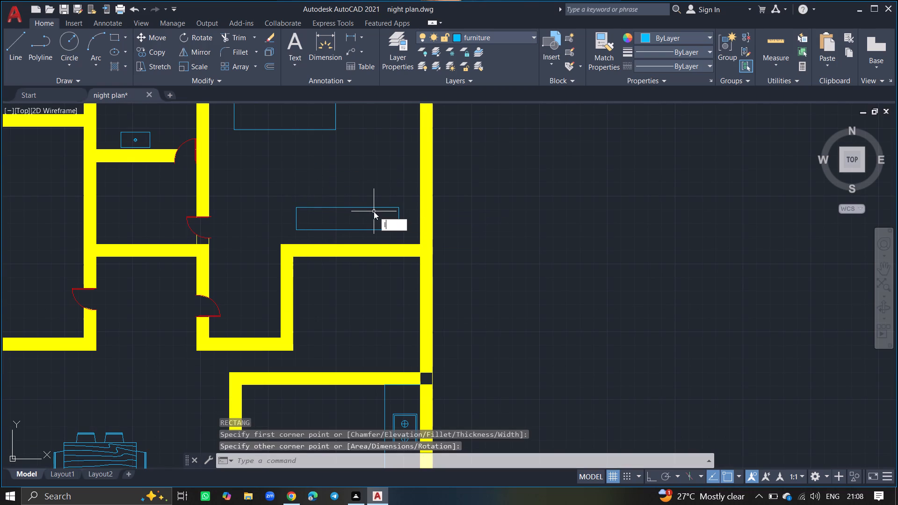
key(Return)
ctrl+scroll(374, 211, up, 3)
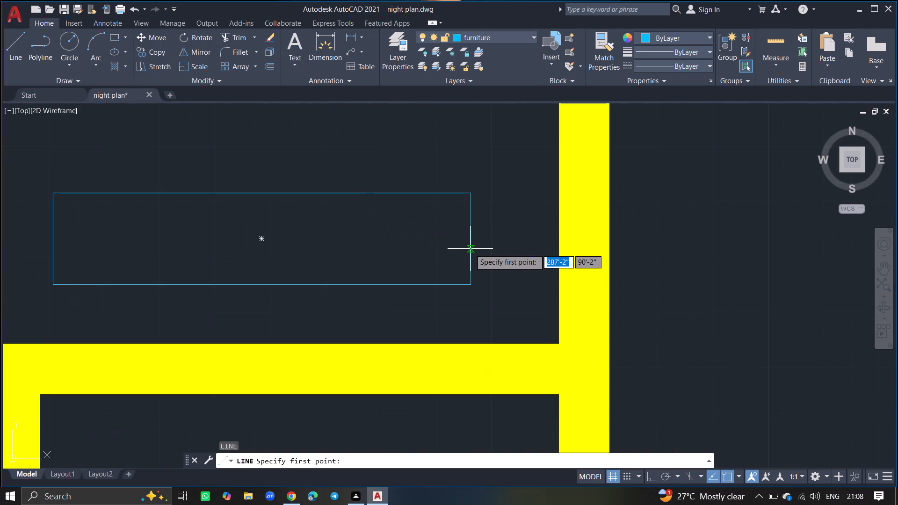
drag(470, 238, 335, 252)
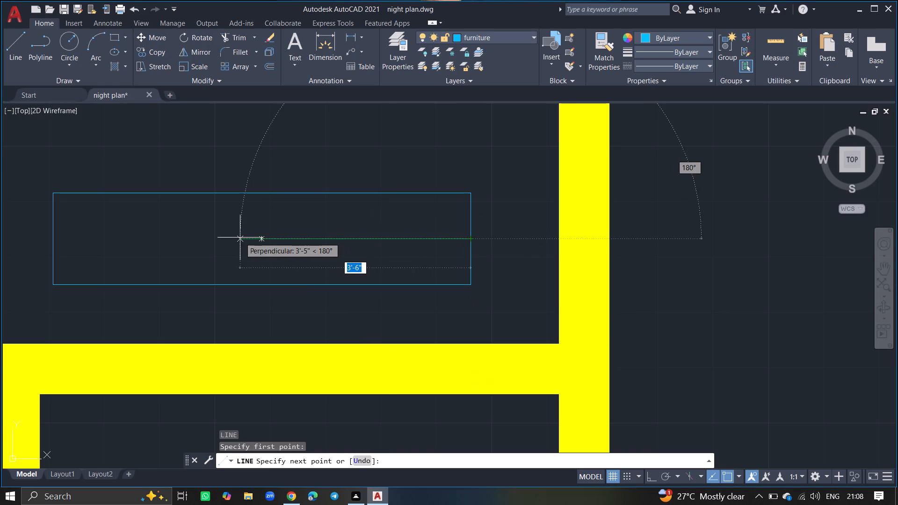
click(53, 240)
key(Return)
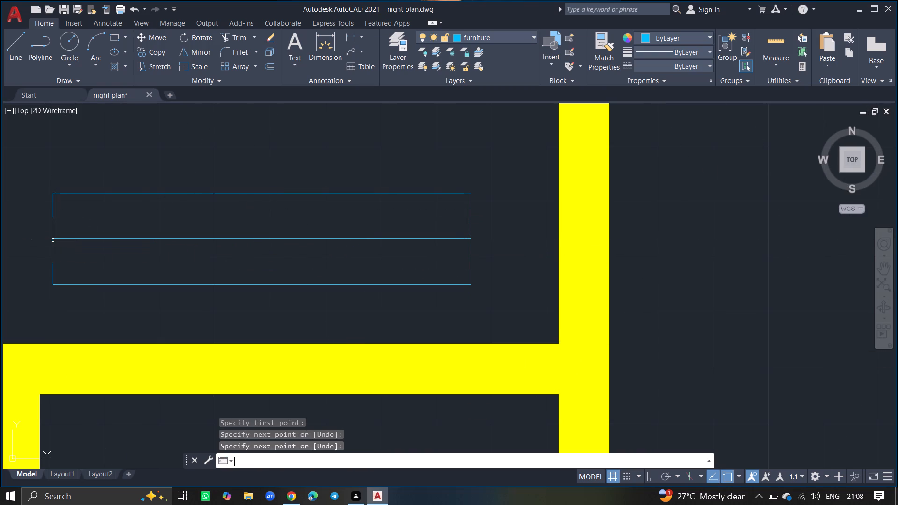
Draw a short slanted hanger line crossing the wardrobe's centre line near its east end.
key(l)
key(Return)
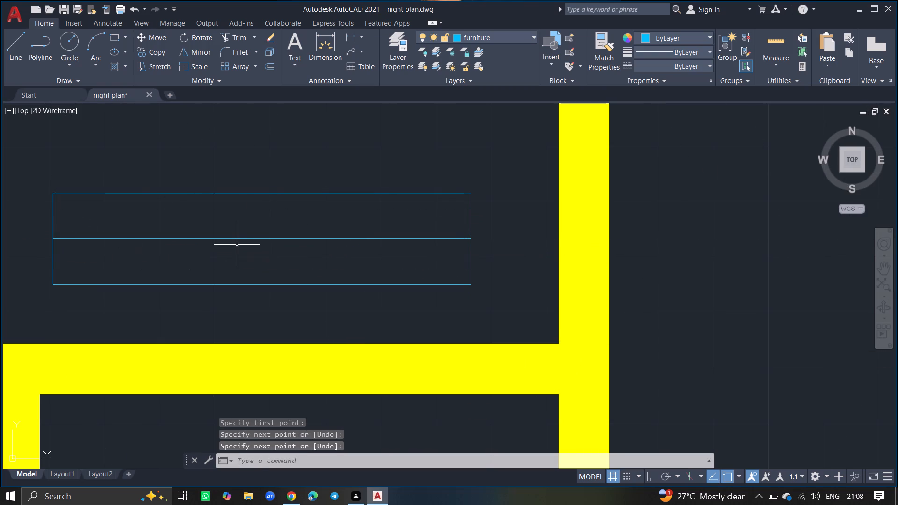
click(452, 222)
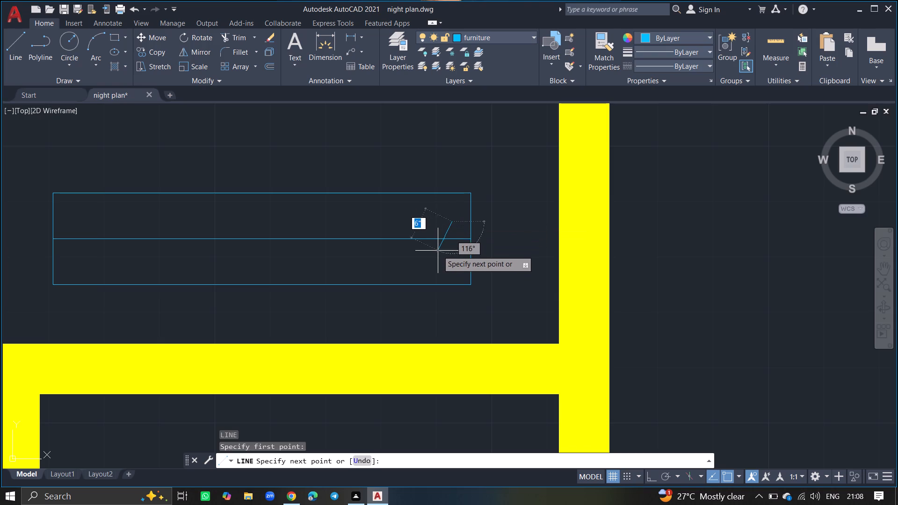
click(438, 255)
key(Return)
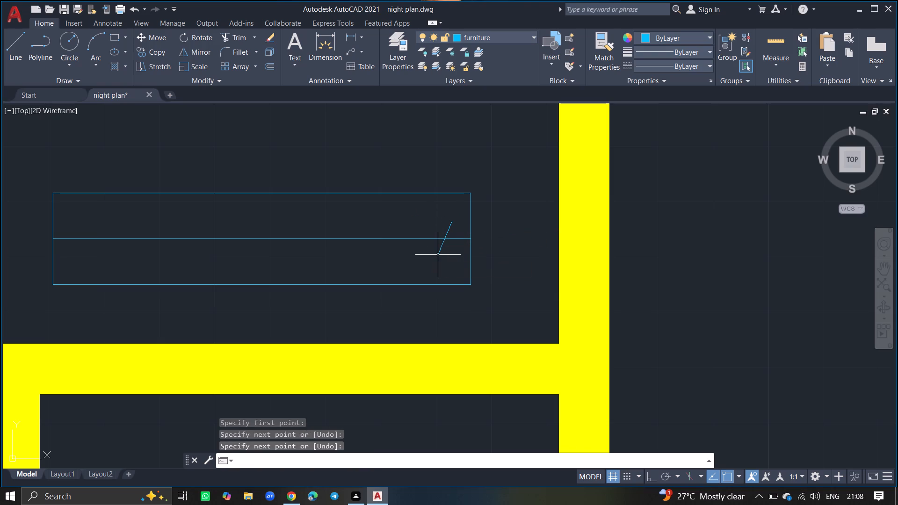
Copy the hanger line as a fitted array of 20 items running west along the wardrobe's centre line.
click(438, 255)
click(438, 255)
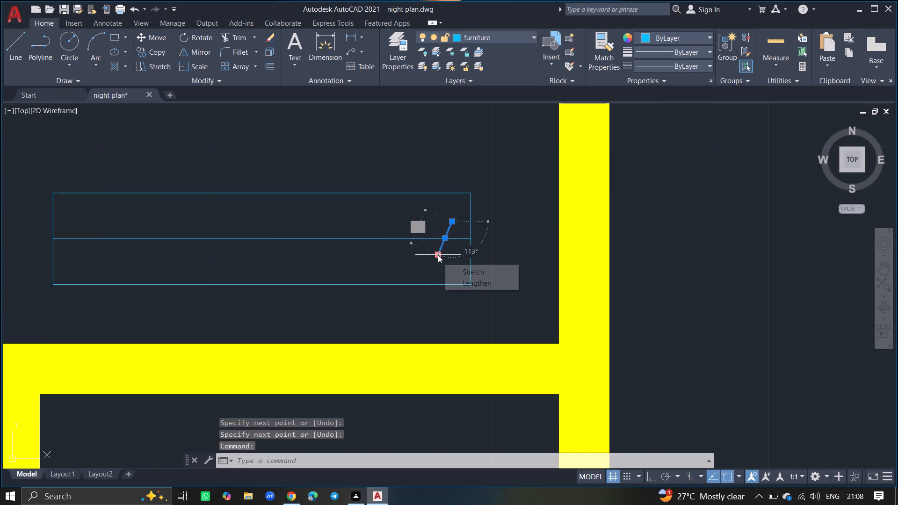
text(copy)
key(Return)
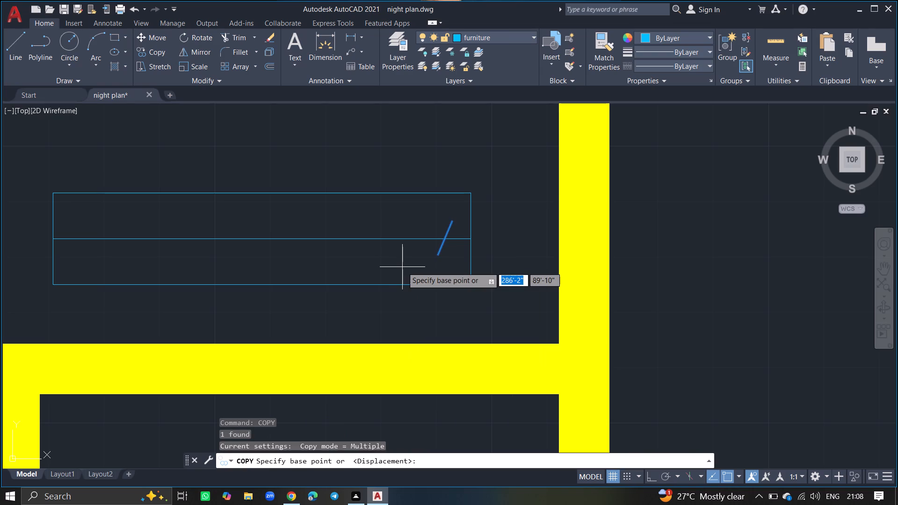
click(402, 267)
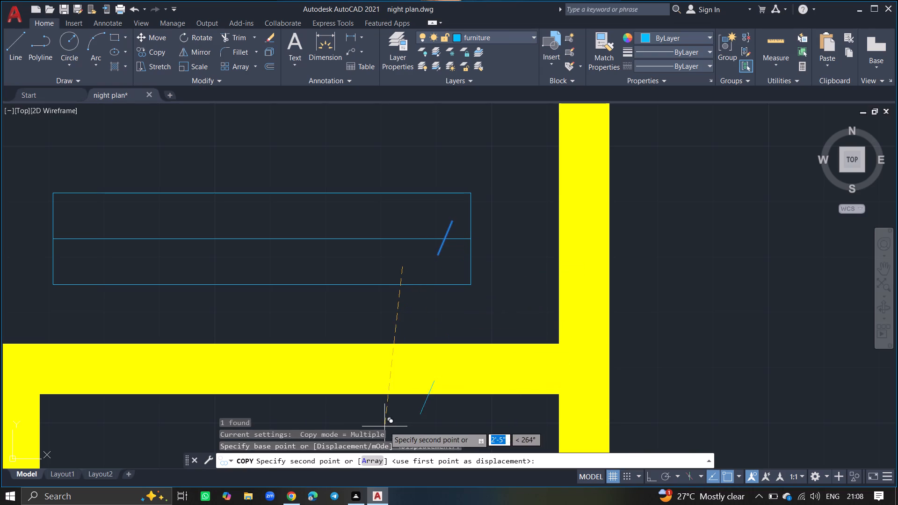
click(373, 460)
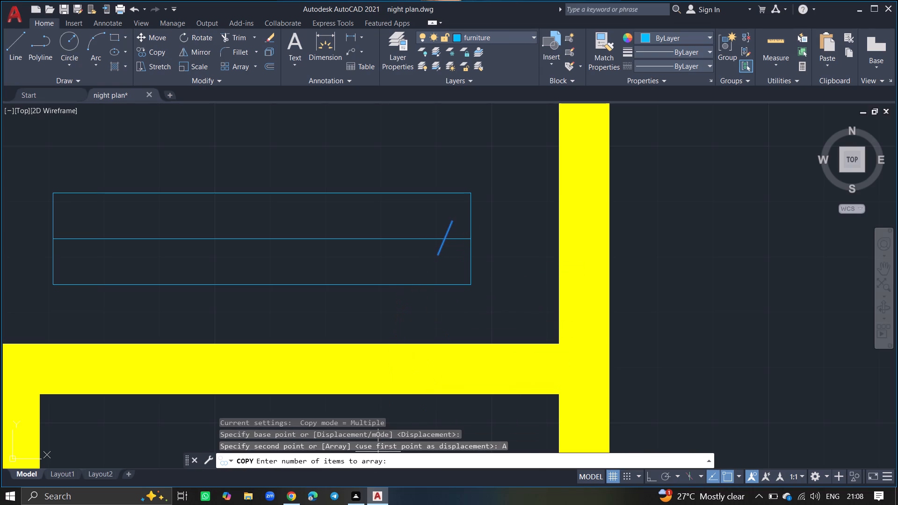
text(20)
key(Return)
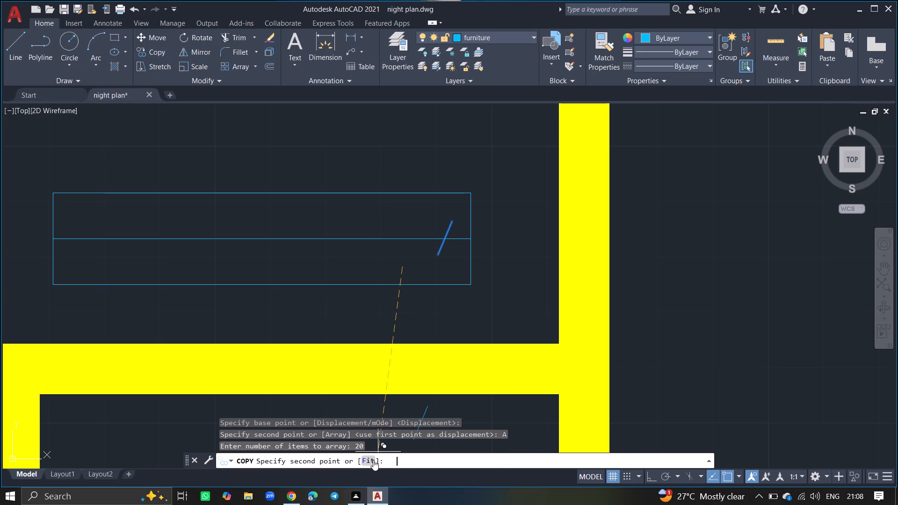
click(373, 460)
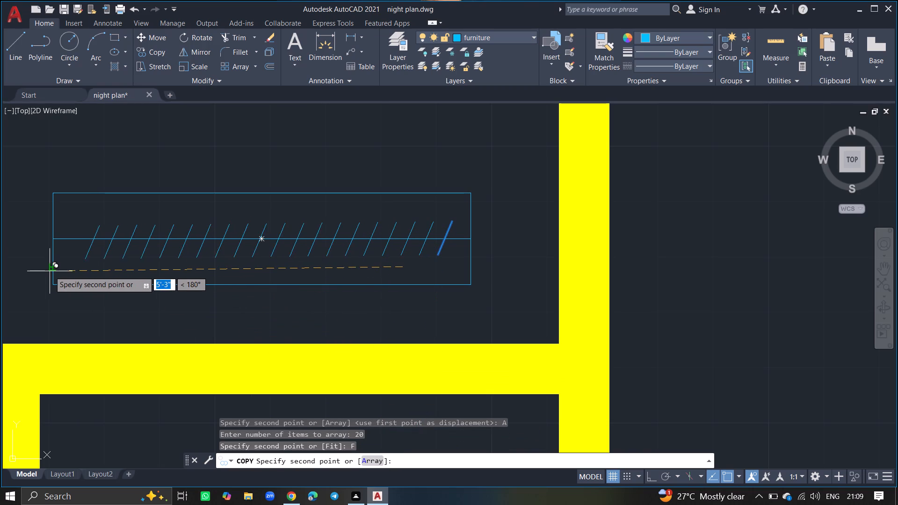
click(36, 270)
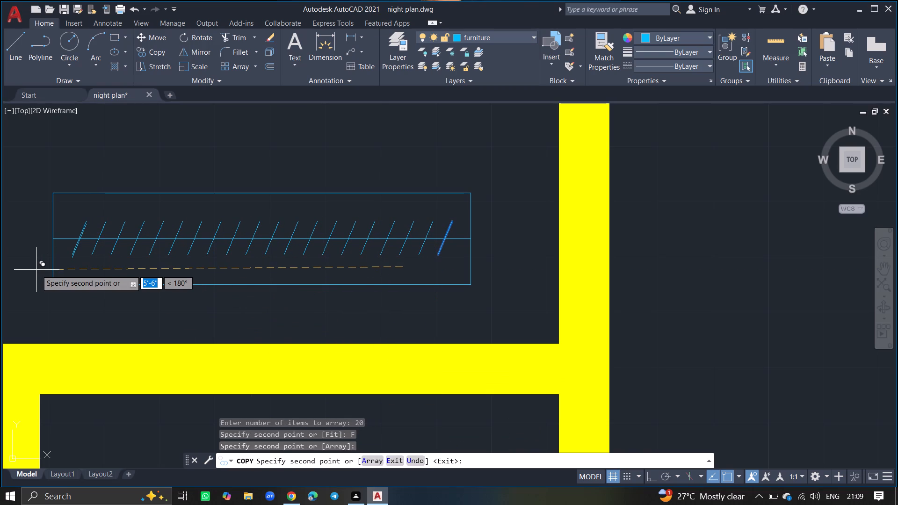
key(Return)
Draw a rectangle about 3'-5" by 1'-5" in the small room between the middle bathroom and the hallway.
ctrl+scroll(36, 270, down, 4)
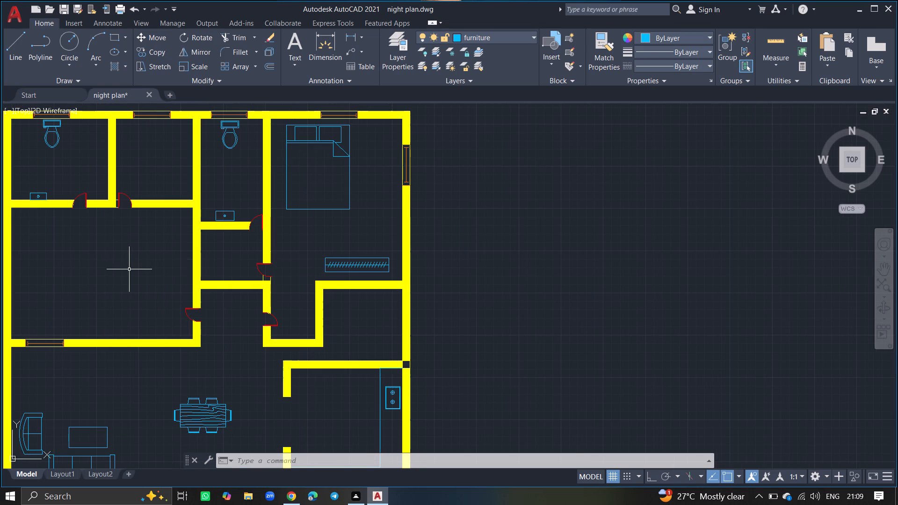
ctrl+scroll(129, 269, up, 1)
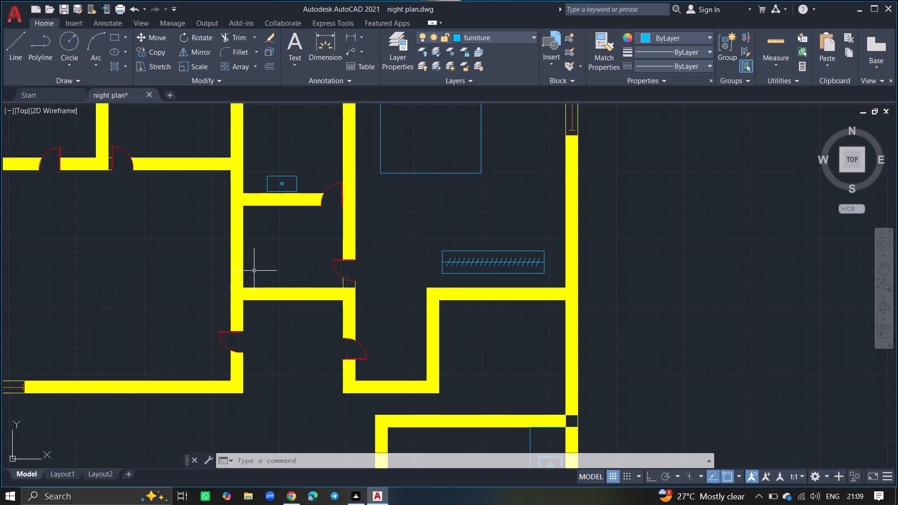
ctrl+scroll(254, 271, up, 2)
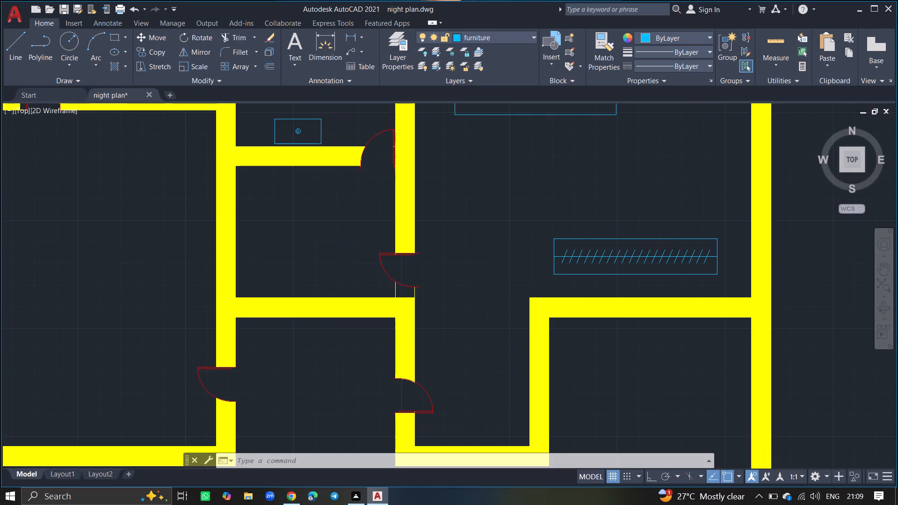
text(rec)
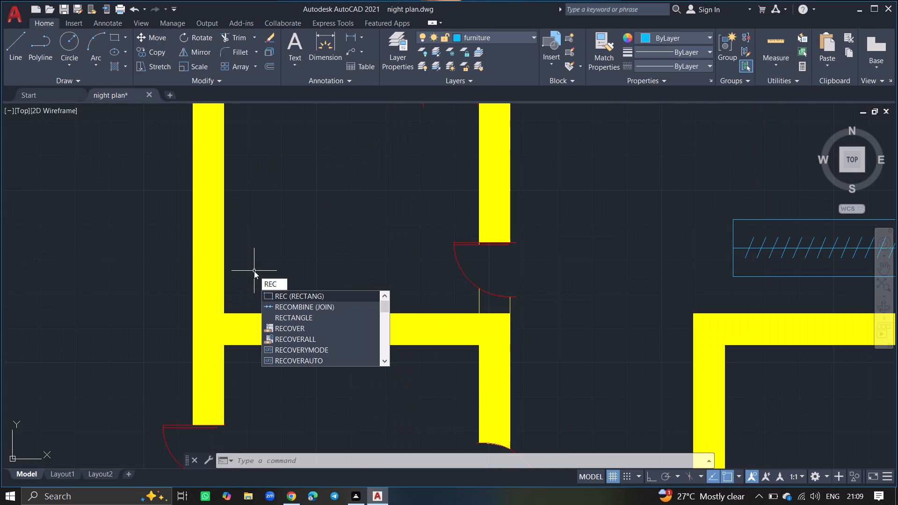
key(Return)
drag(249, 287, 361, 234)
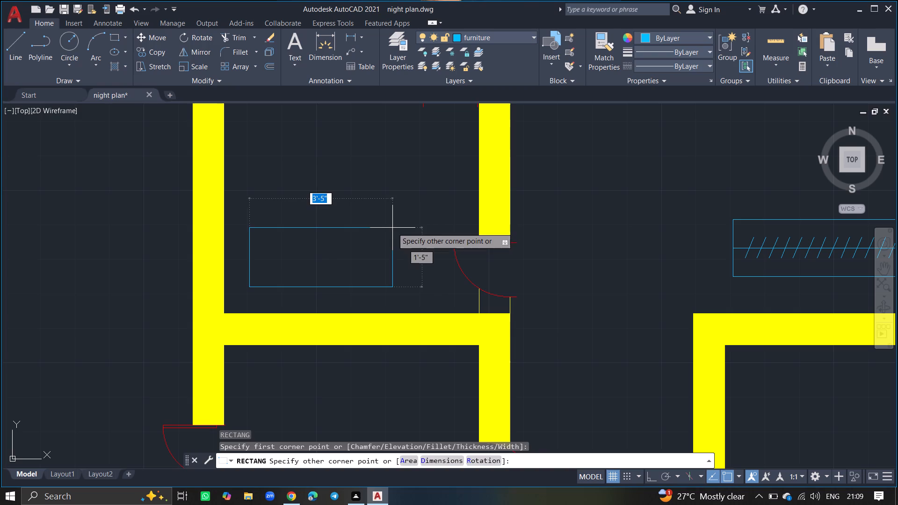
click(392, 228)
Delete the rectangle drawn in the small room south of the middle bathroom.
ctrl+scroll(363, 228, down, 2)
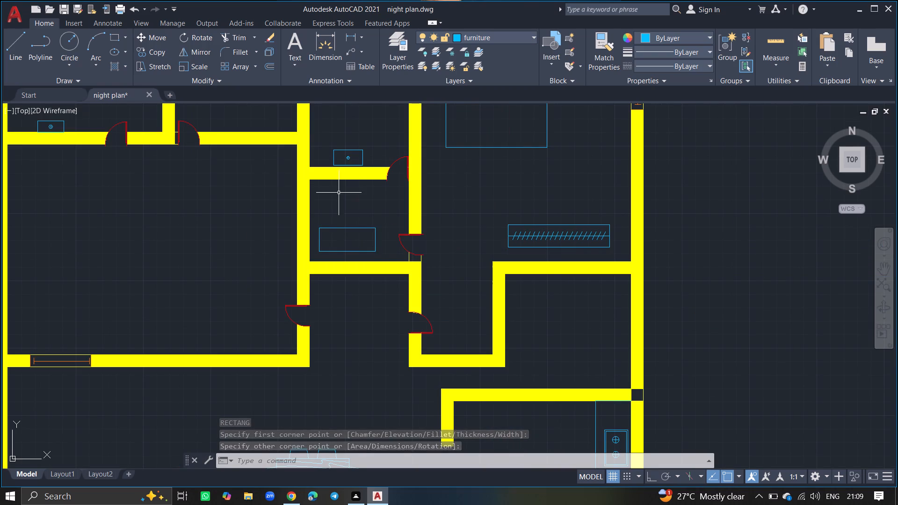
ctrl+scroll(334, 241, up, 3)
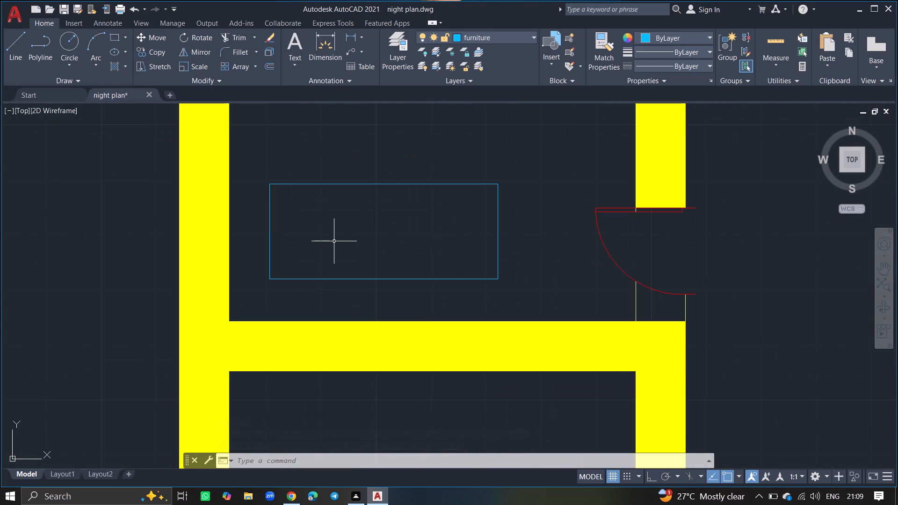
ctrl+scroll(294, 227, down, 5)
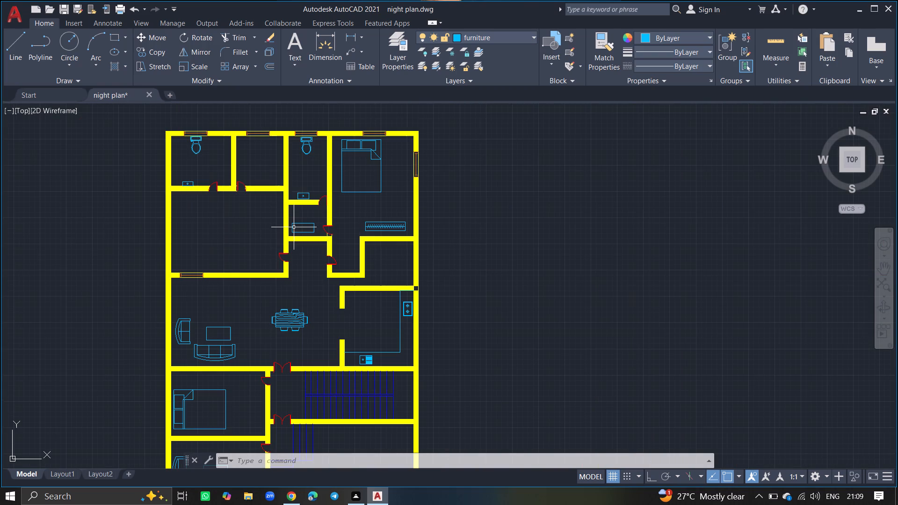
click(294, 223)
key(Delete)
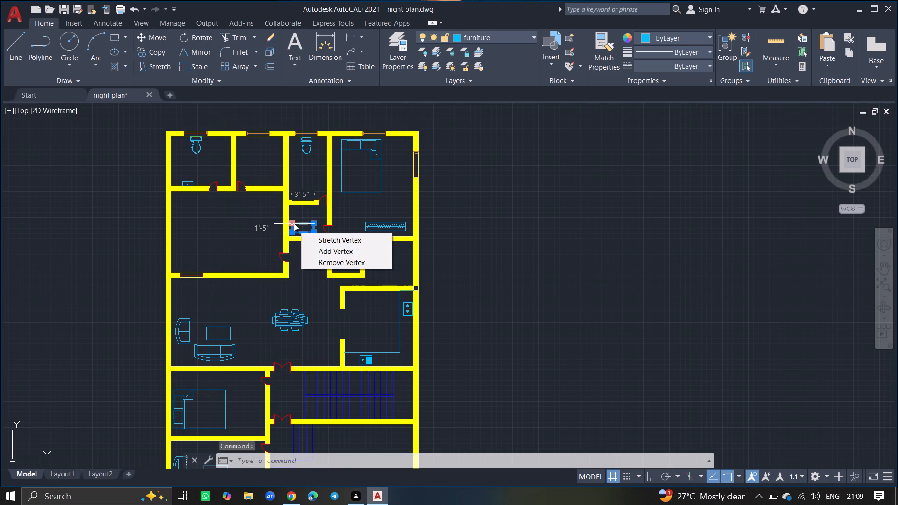
Delete the selected 3'-5" by 1'-5" rectangle in the small room south of the middle bathroom.
key(Delete)
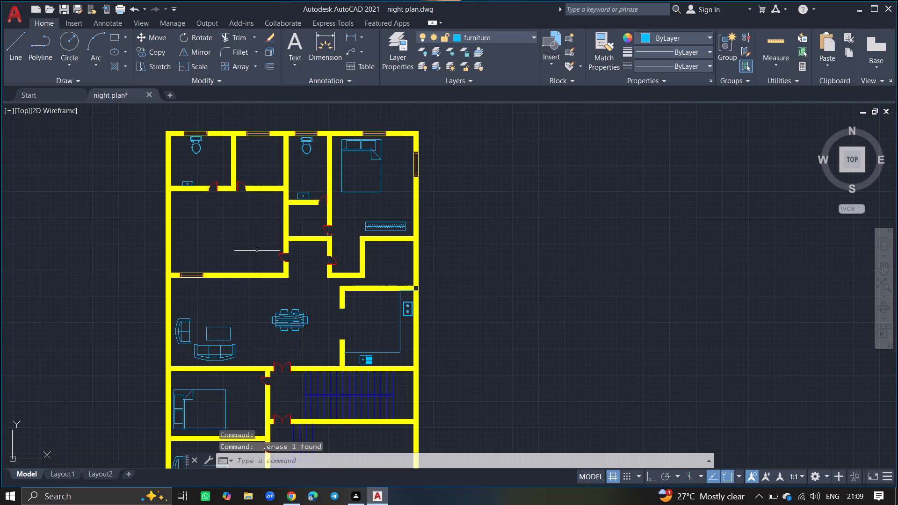
Insert the Table - Rectangular Woodgrain 60 x 30 in. block from the Home - Space Planner library, placing it east of the plan.
key(ctrl+2)
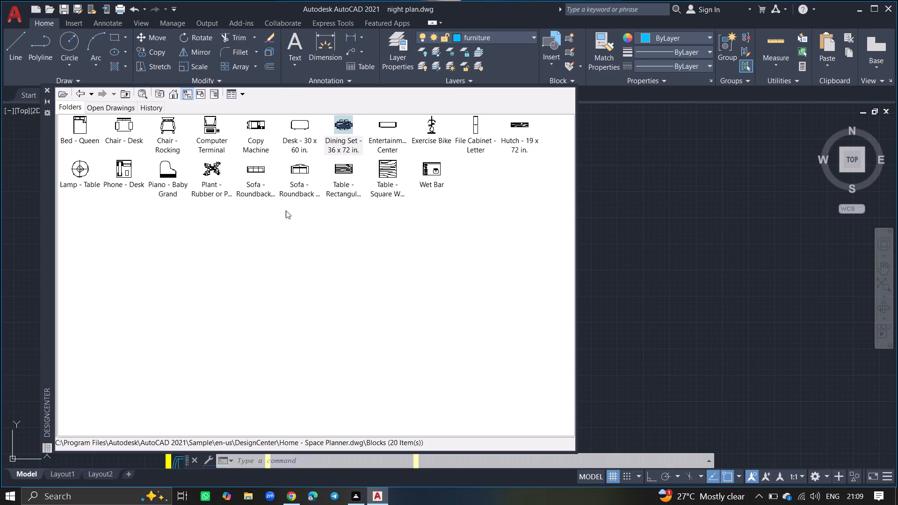
click(335, 177)
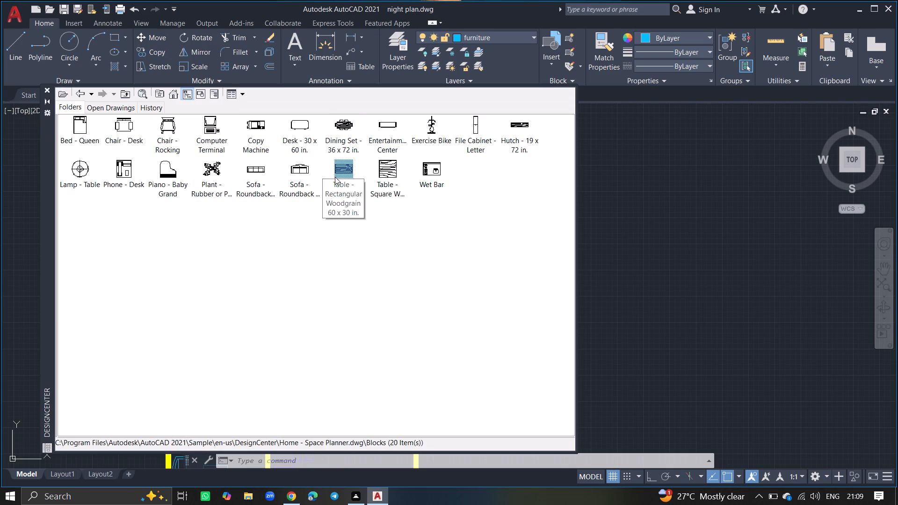
drag(335, 177, 620, 249)
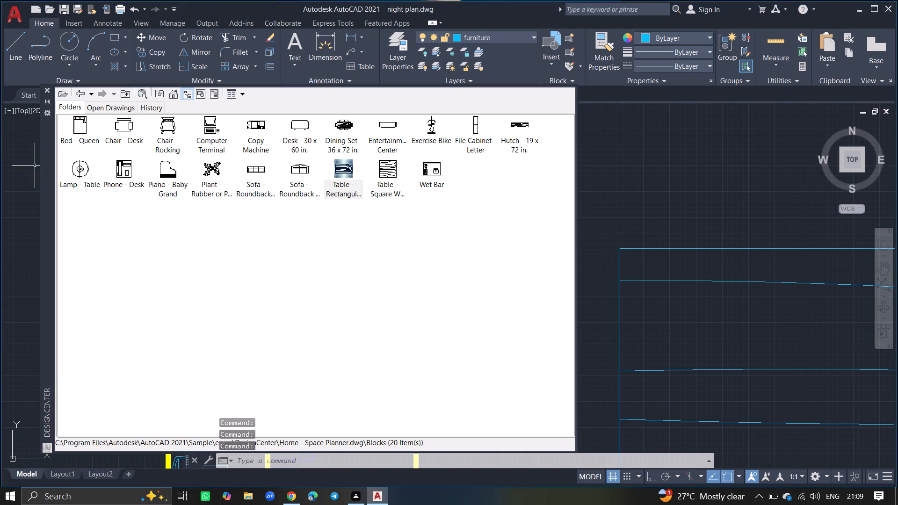
click(45, 88)
Scale the oversized woodgrain table down to suit the small room, using a base point inside the table.
ctrl+scroll(58, 164, down, 3)
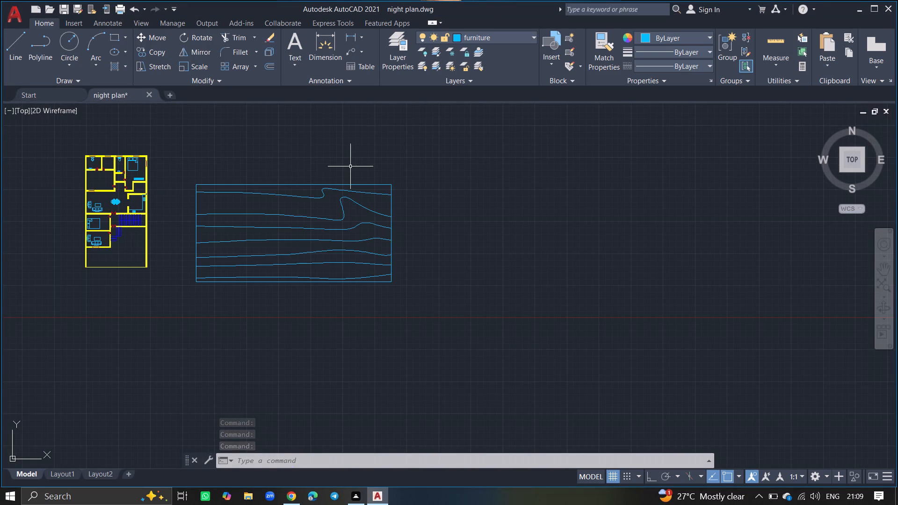
click(352, 166)
click(229, 346)
text(sc)
key(Return)
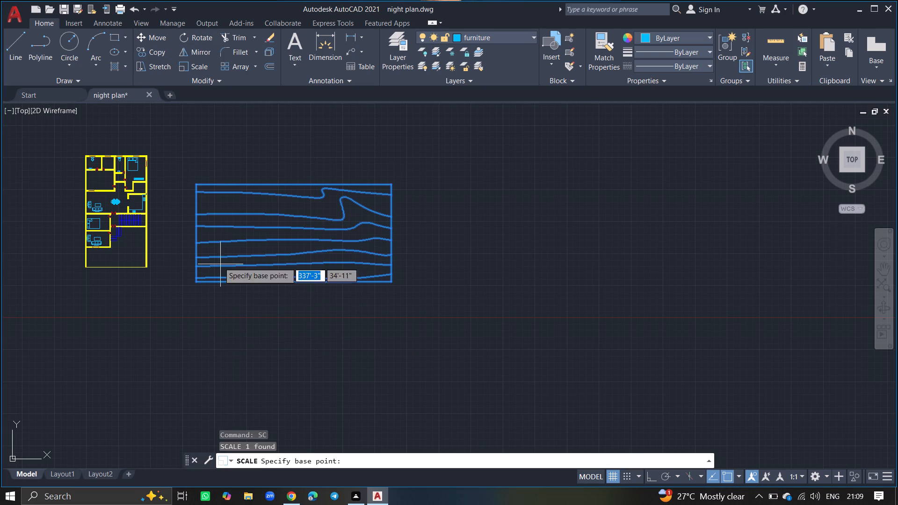
click(217, 241)
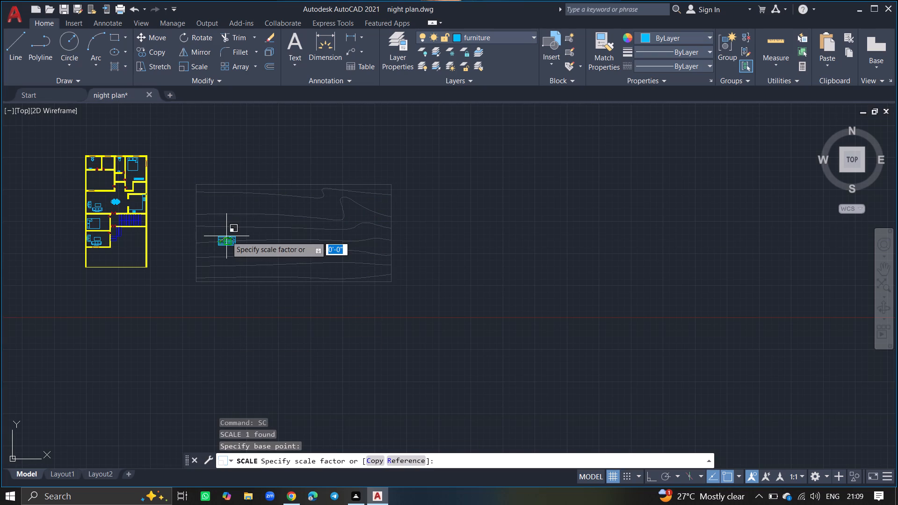
ctrl+scroll(220, 241, up, 4)
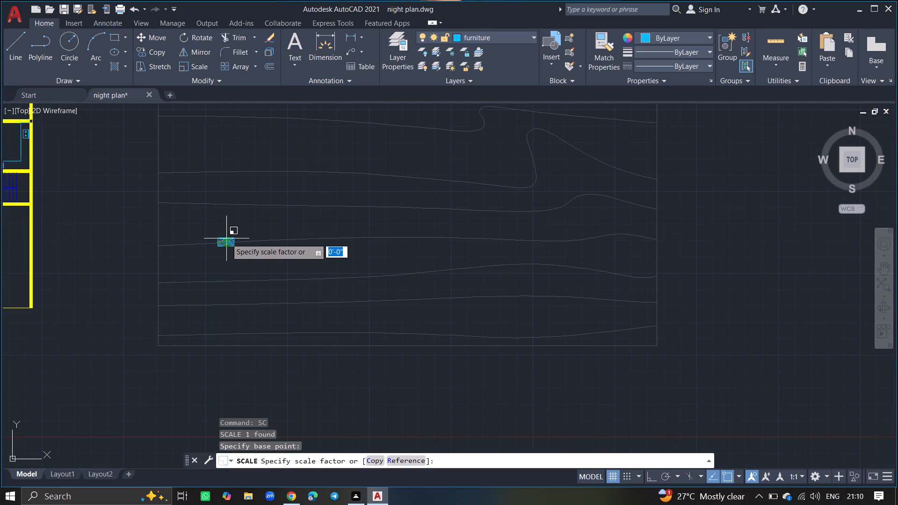
click(226, 238)
click(226, 240)
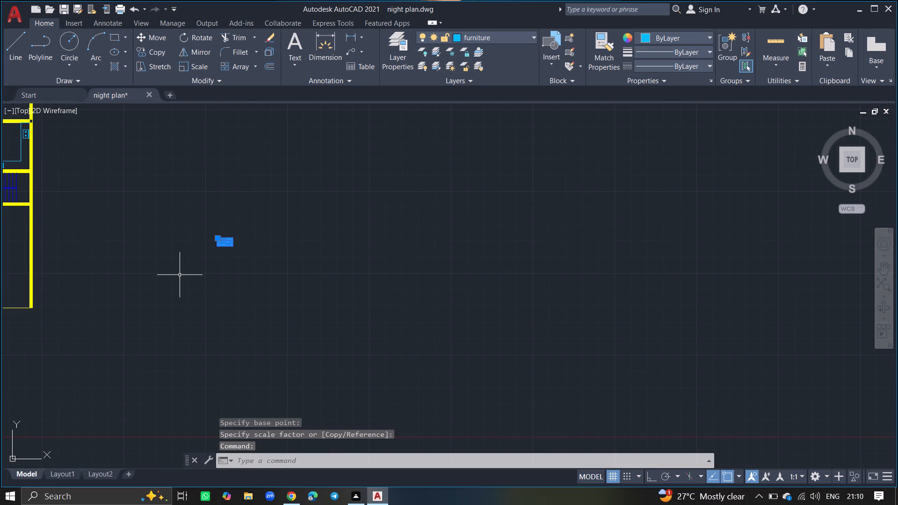
Move the scaled woodgrain table into the small room south of the middle bathroom, near its west wall.
text(move)
key(Return)
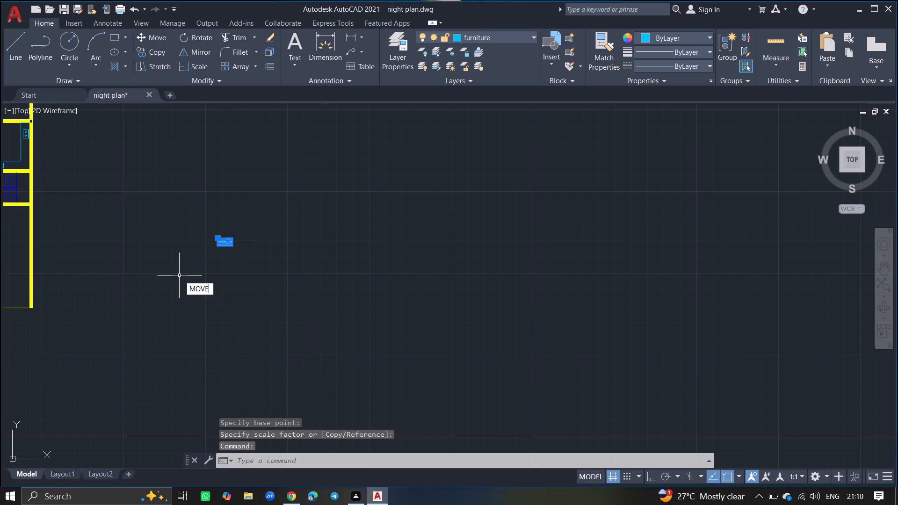
right_click(224, 243)
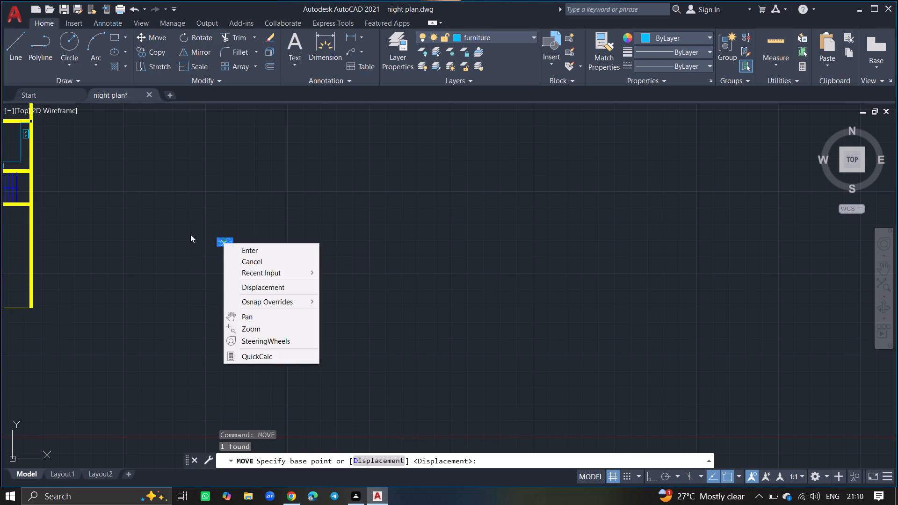
click(212, 240)
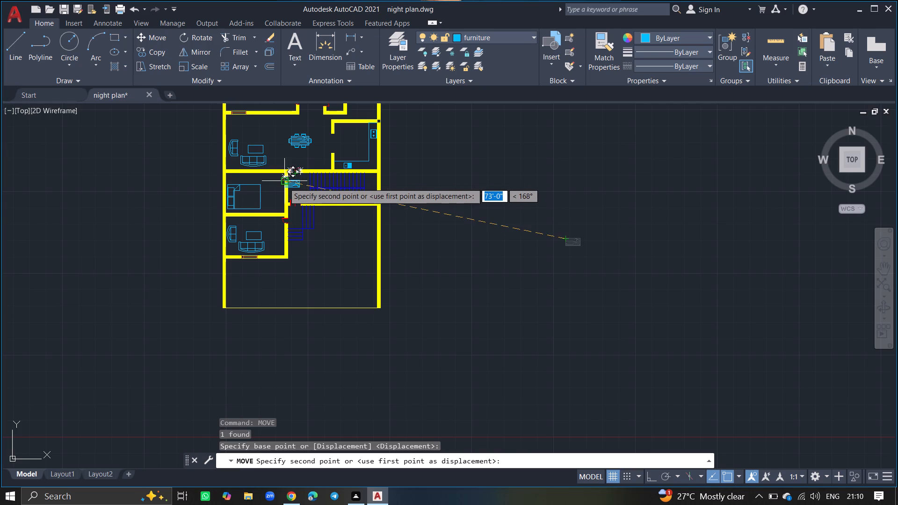
ctrl+scroll(284, 183, down, 3)
ctrl+scroll(290, 139, up, 7)
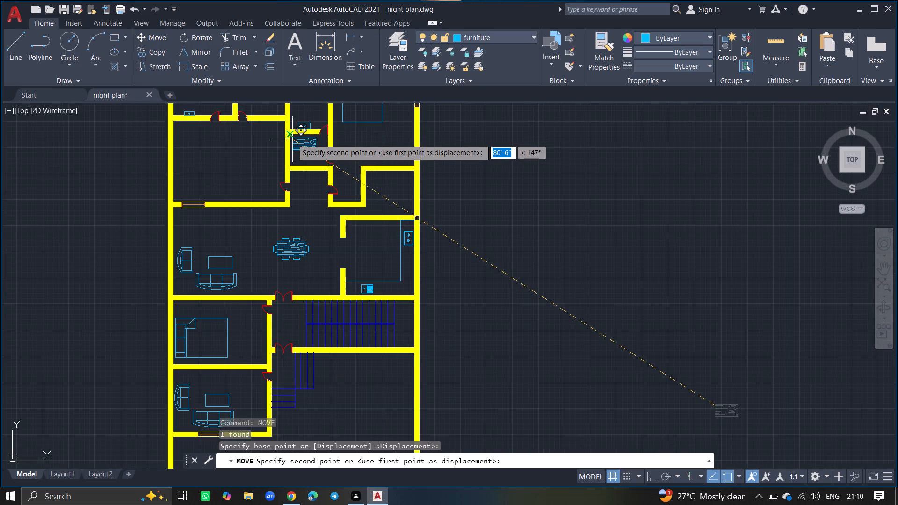
ctrl+scroll(294, 149, up, 3)
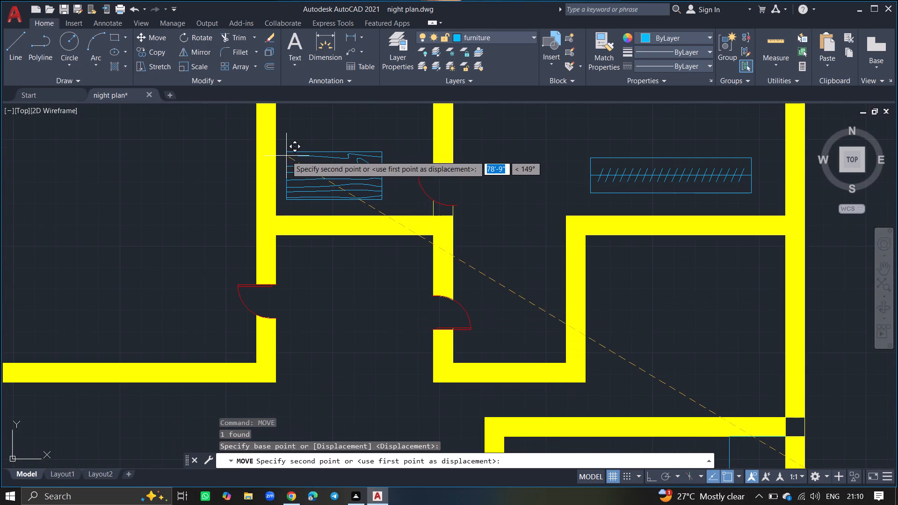
click(286, 156)
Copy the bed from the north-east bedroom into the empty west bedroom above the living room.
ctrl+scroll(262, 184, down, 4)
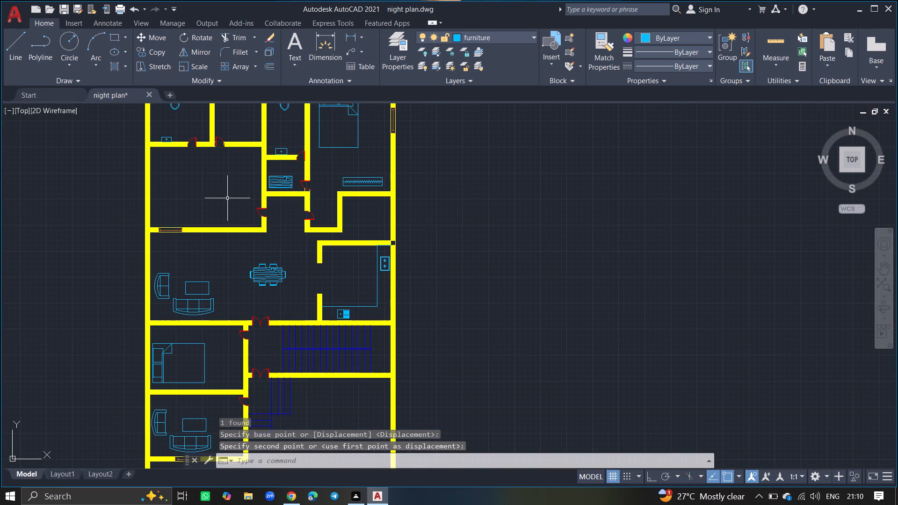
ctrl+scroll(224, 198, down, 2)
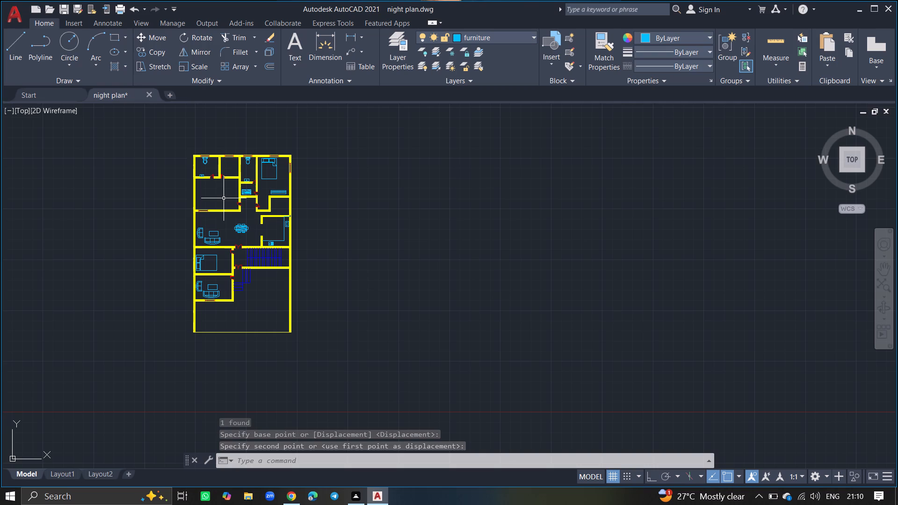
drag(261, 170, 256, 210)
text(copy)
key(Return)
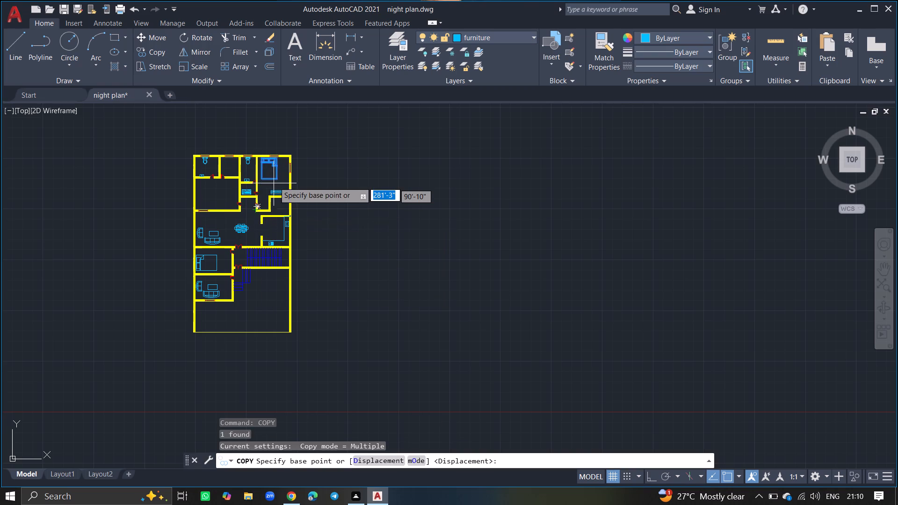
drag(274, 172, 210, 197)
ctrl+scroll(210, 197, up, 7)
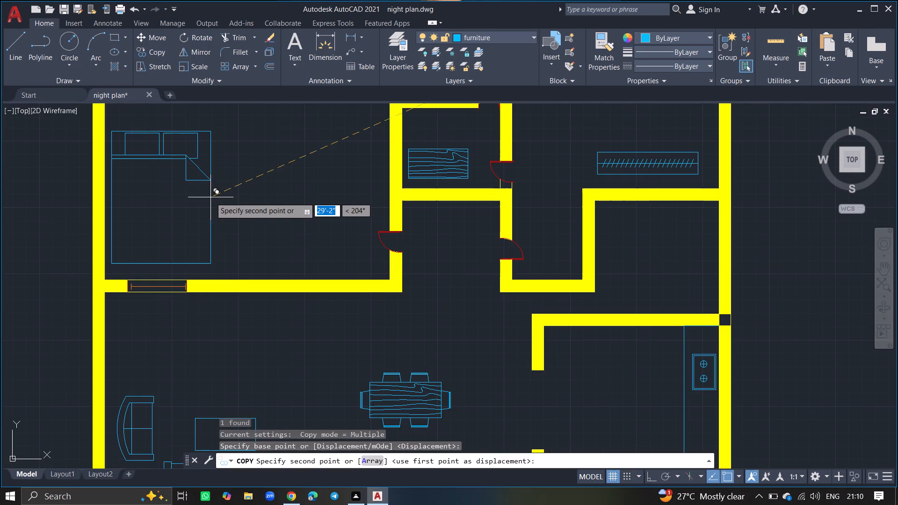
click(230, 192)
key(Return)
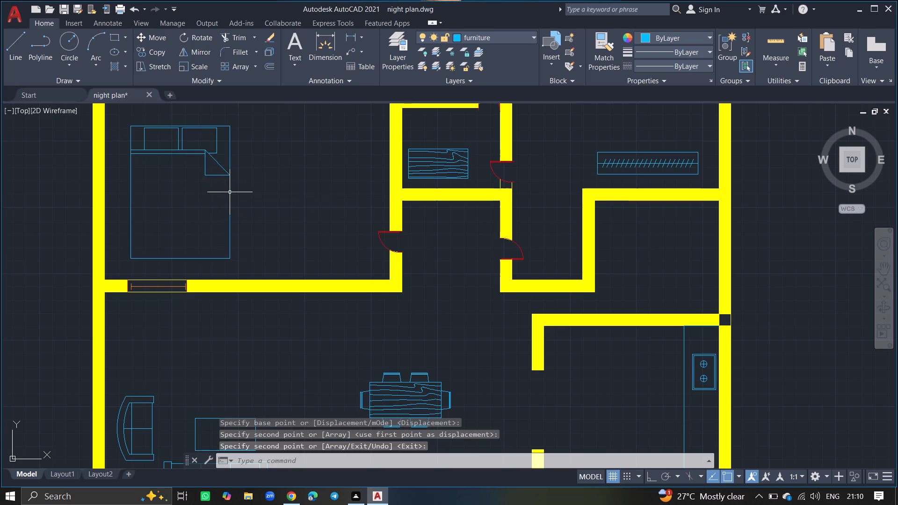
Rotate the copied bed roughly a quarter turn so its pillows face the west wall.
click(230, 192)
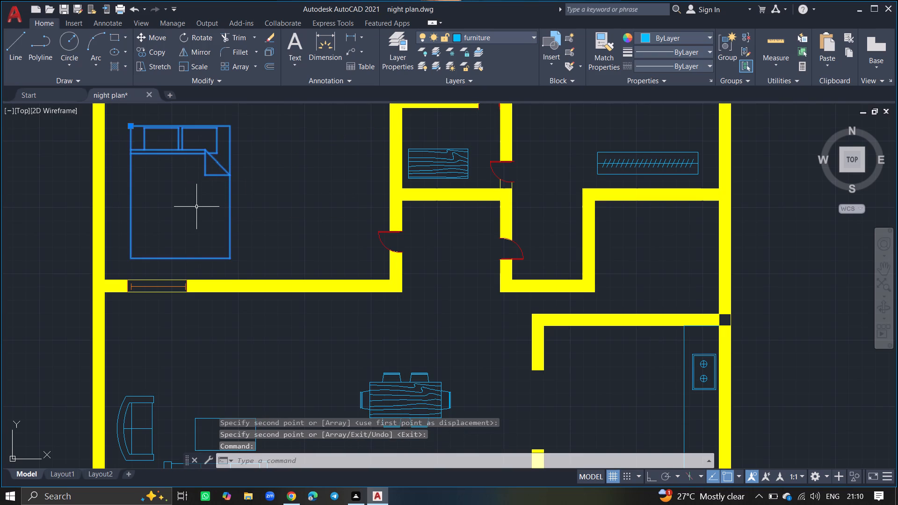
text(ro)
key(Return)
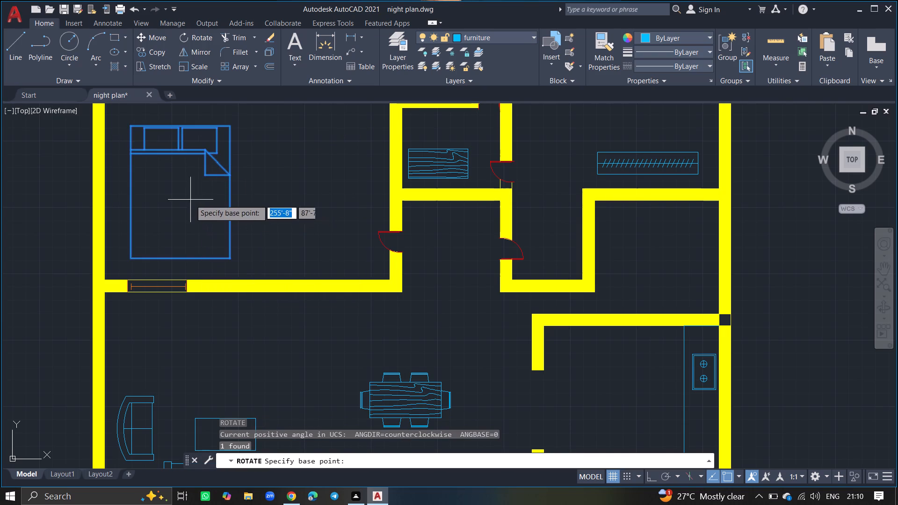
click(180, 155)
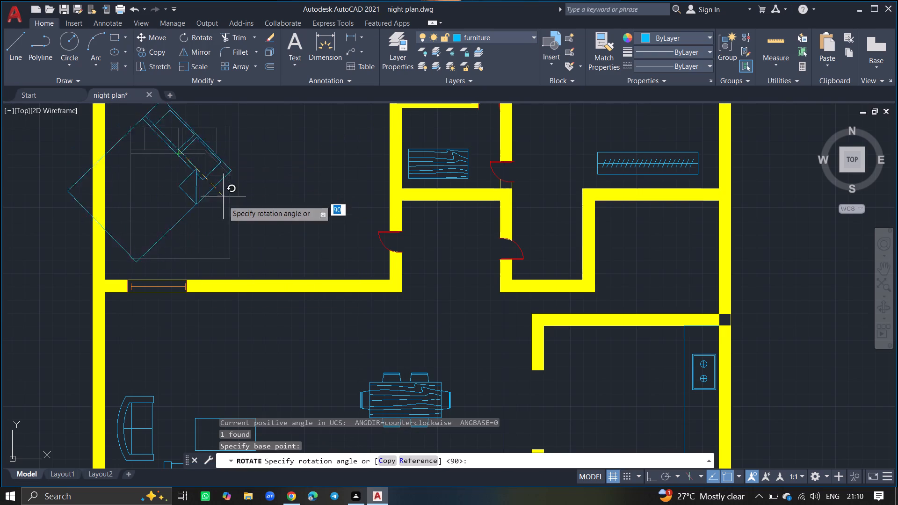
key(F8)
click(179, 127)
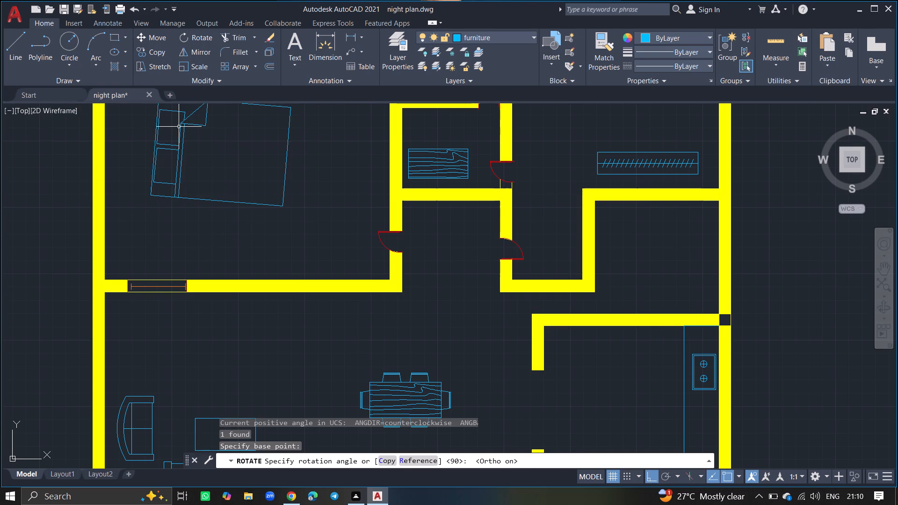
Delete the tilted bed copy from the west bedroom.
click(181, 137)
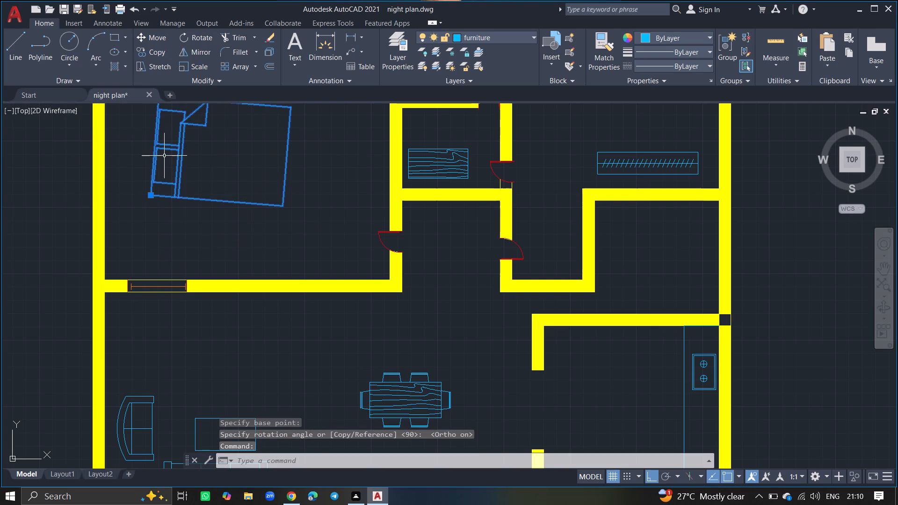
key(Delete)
Copy the bed from the bedroom south of the living room 26'-1" straight north into the empty west bedroom.
ctrl+scroll(164, 156, down, 4)
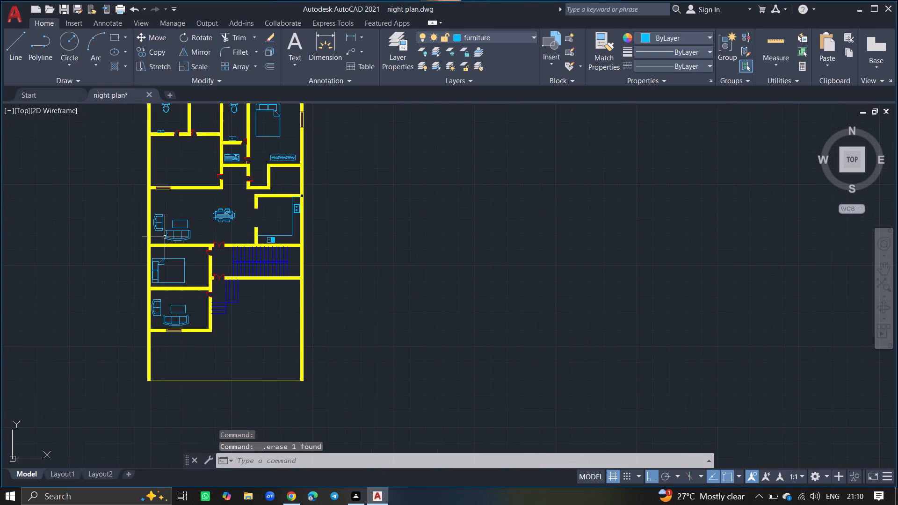
click(158, 264)
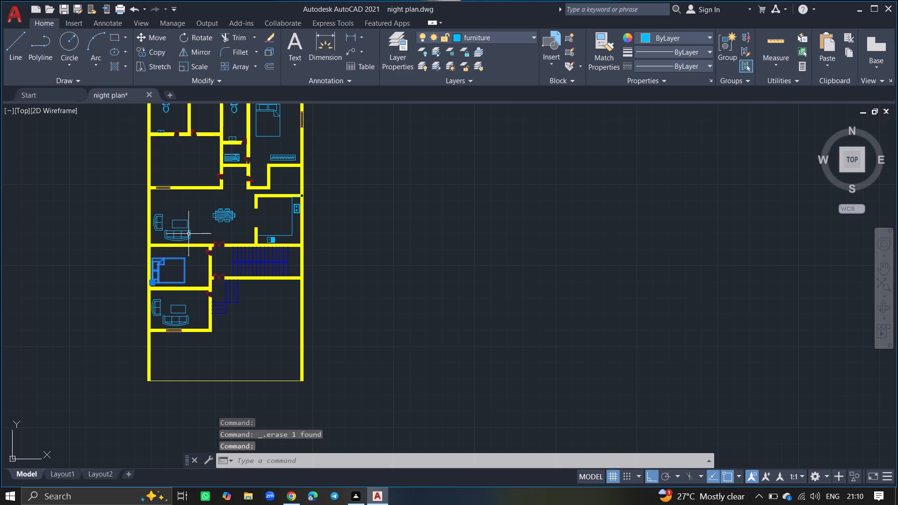
text(copy)
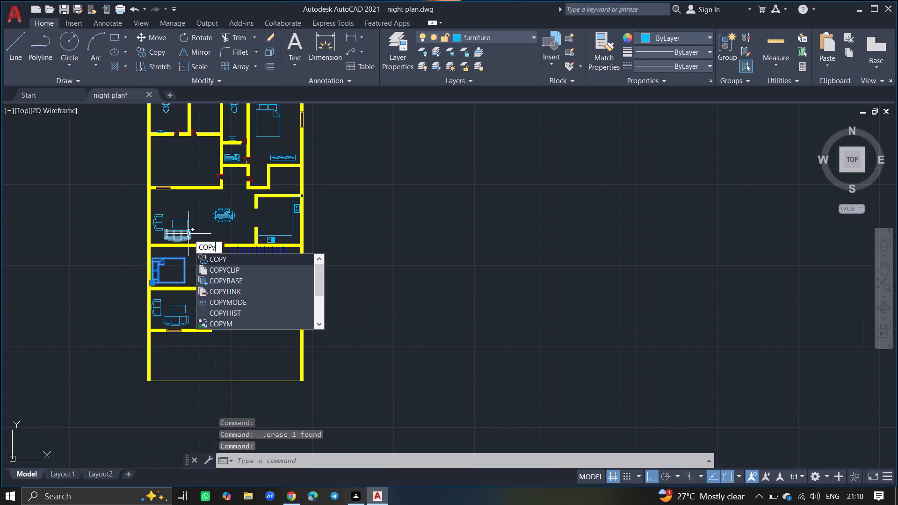
key(Return)
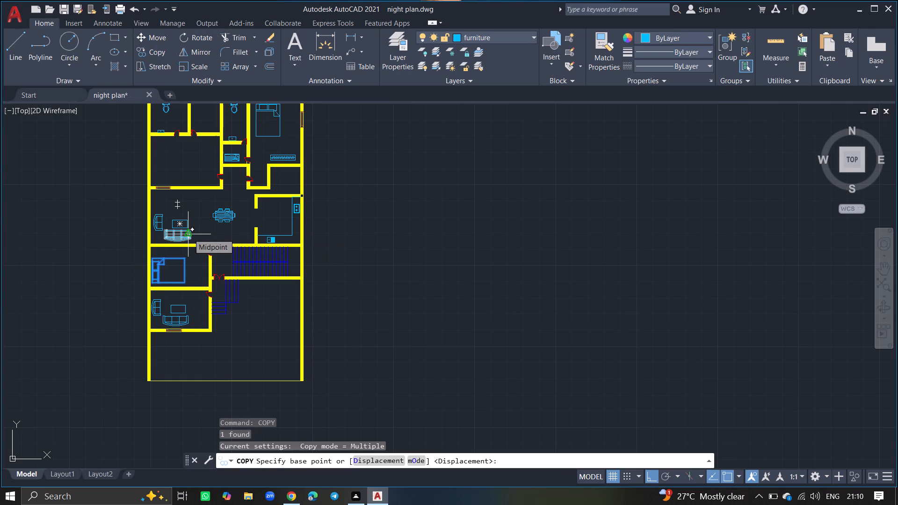
click(154, 270)
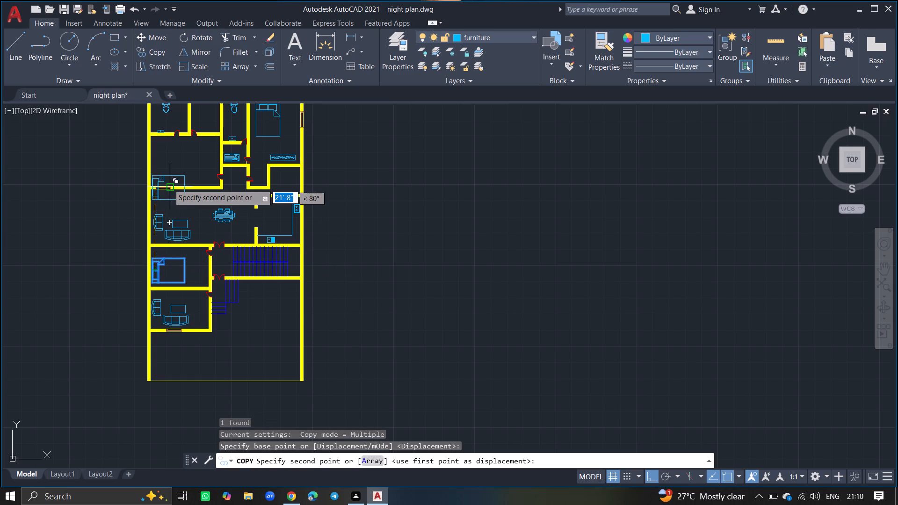
ctrl+scroll(171, 166, up, 3)
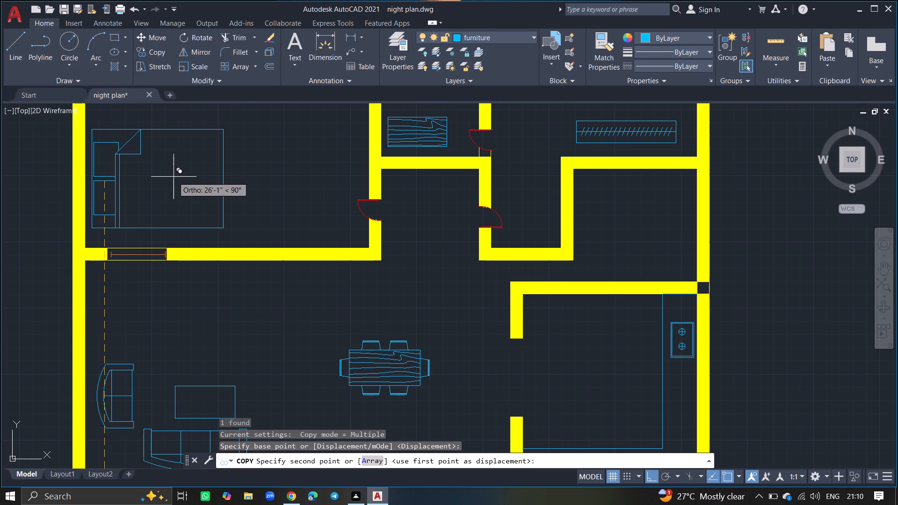
click(174, 177)
key(Return)
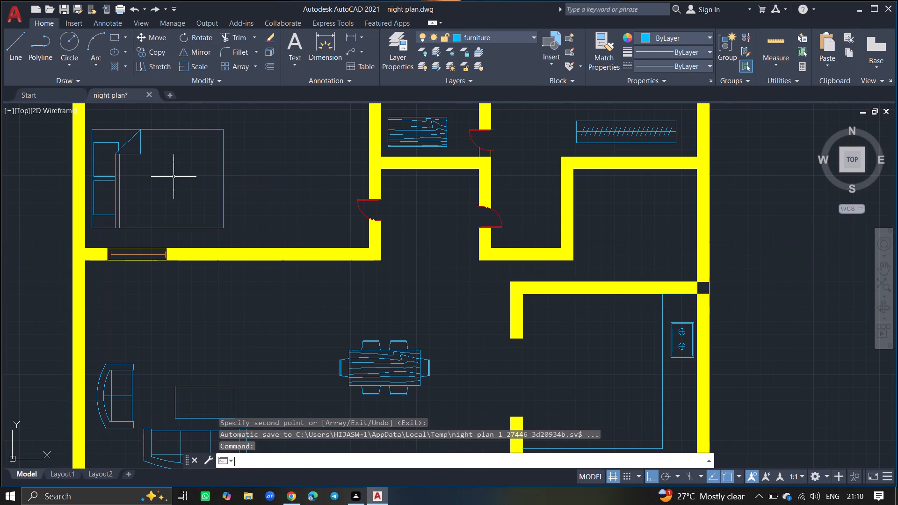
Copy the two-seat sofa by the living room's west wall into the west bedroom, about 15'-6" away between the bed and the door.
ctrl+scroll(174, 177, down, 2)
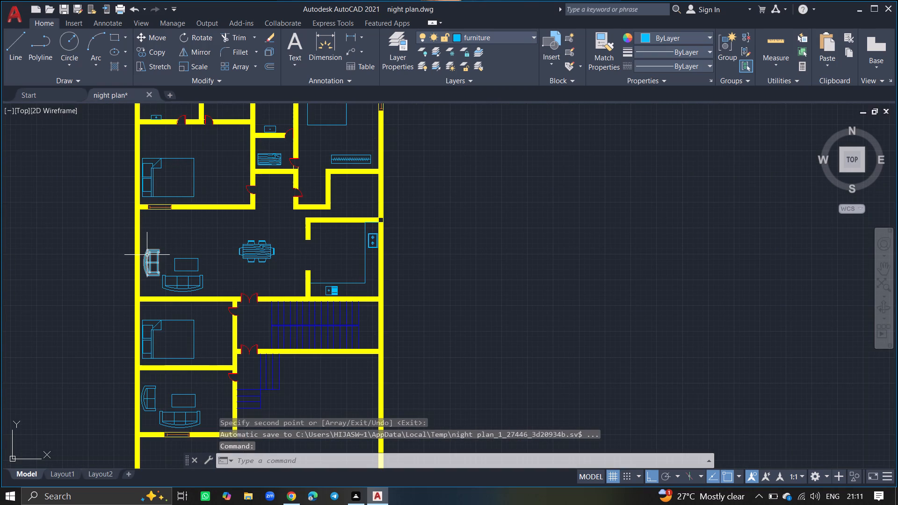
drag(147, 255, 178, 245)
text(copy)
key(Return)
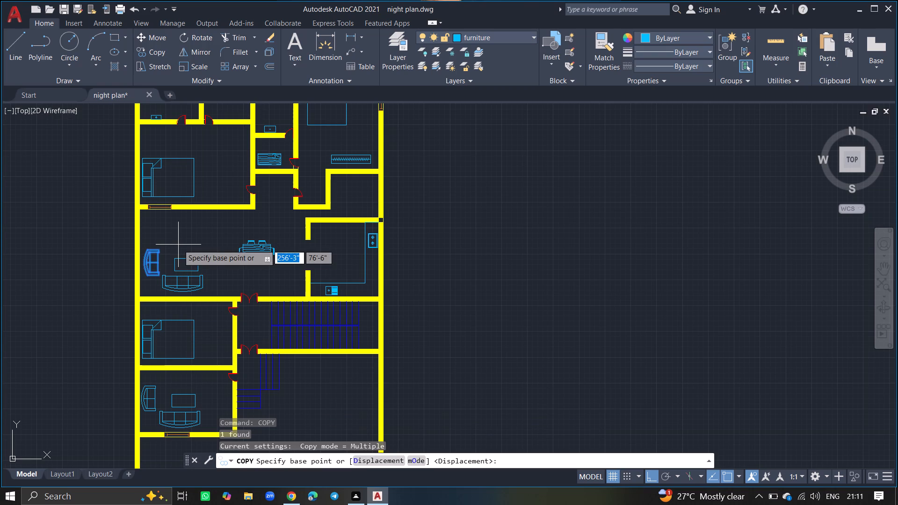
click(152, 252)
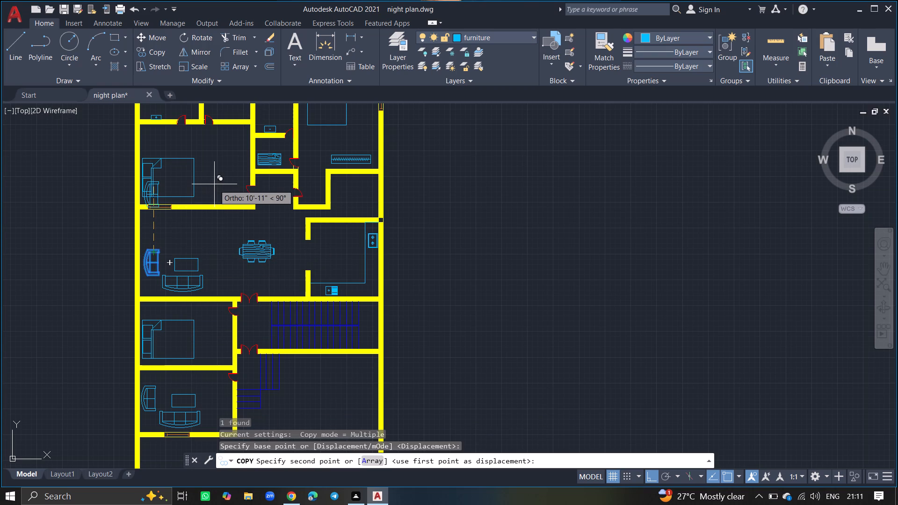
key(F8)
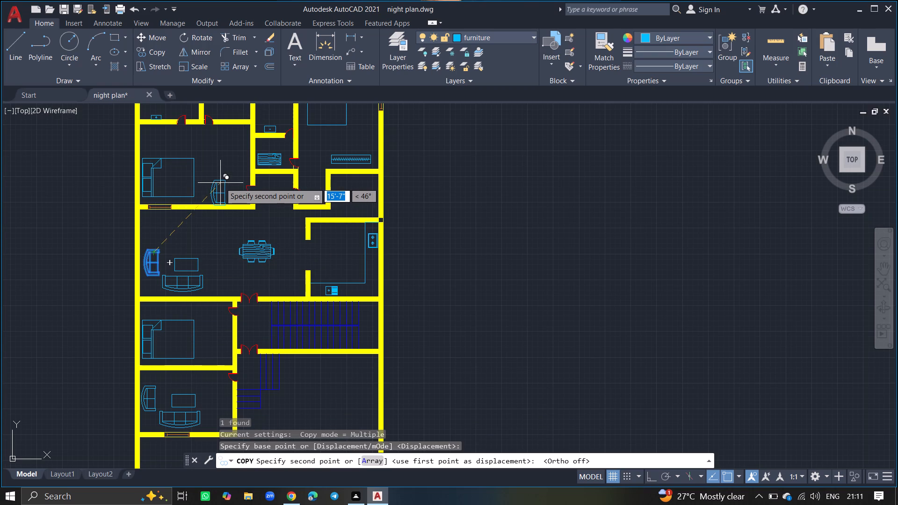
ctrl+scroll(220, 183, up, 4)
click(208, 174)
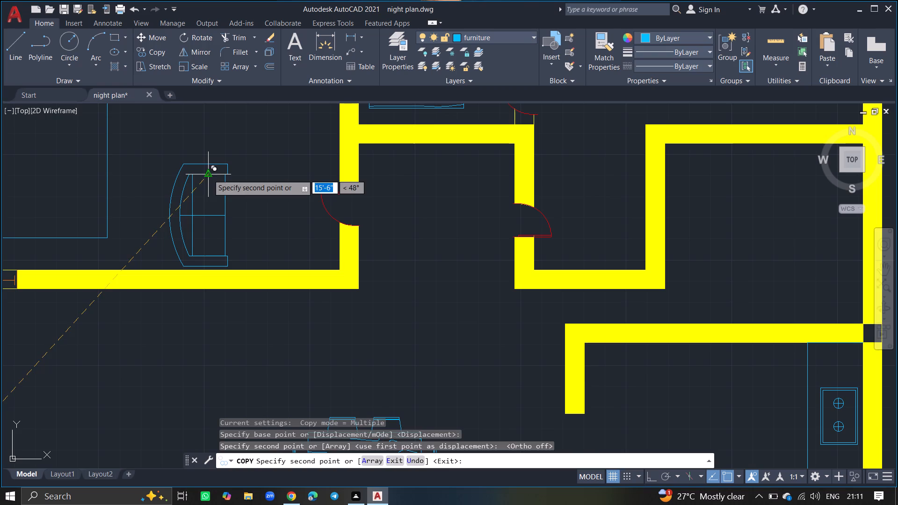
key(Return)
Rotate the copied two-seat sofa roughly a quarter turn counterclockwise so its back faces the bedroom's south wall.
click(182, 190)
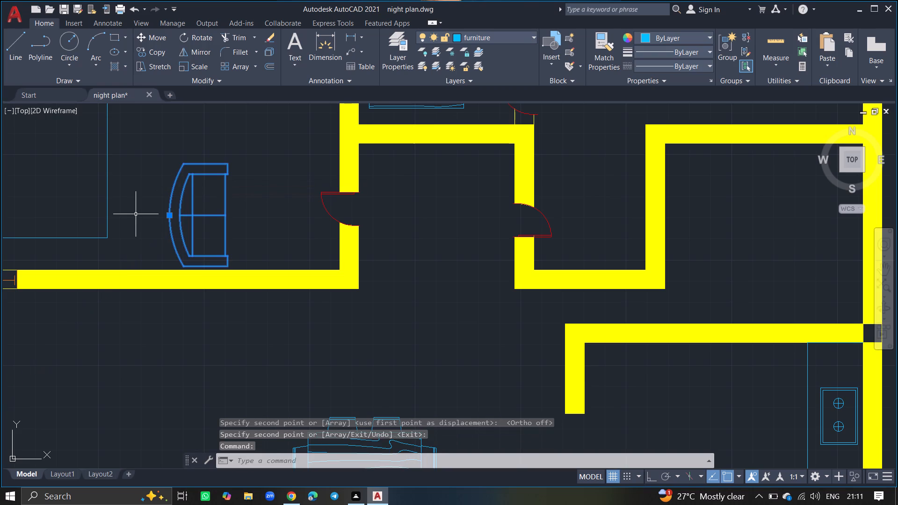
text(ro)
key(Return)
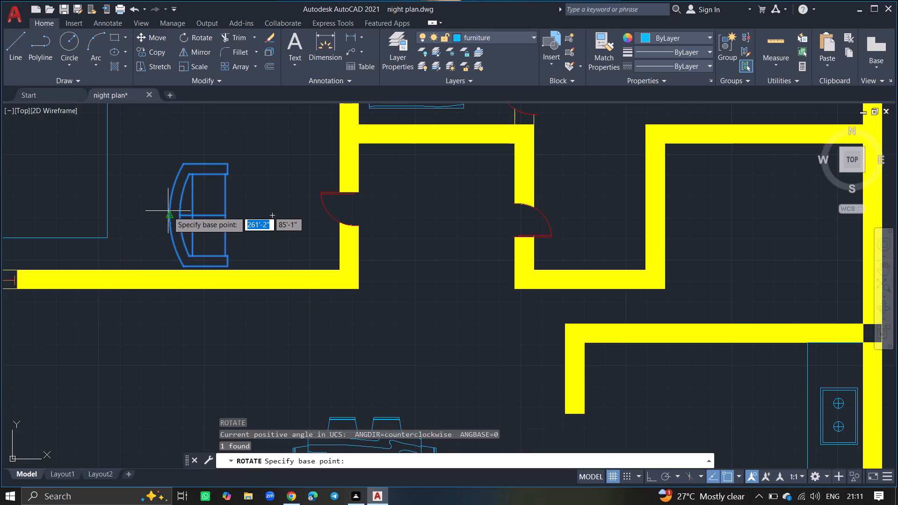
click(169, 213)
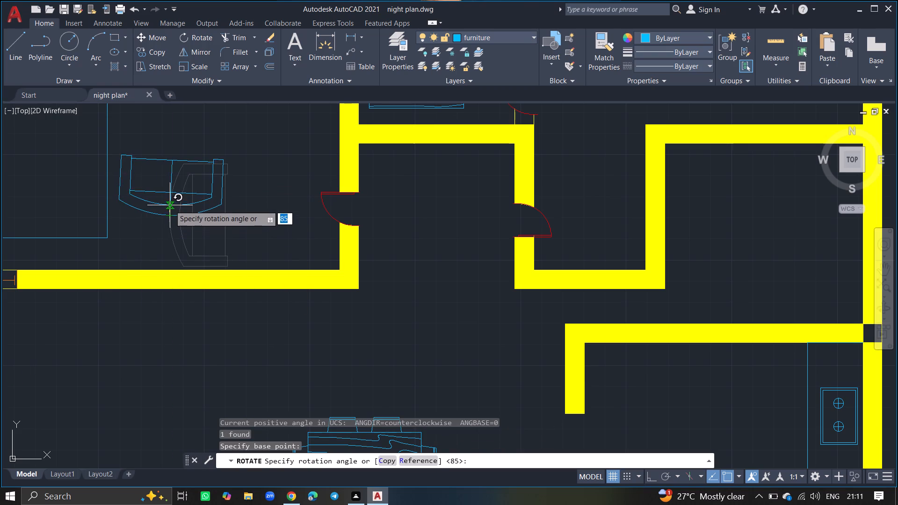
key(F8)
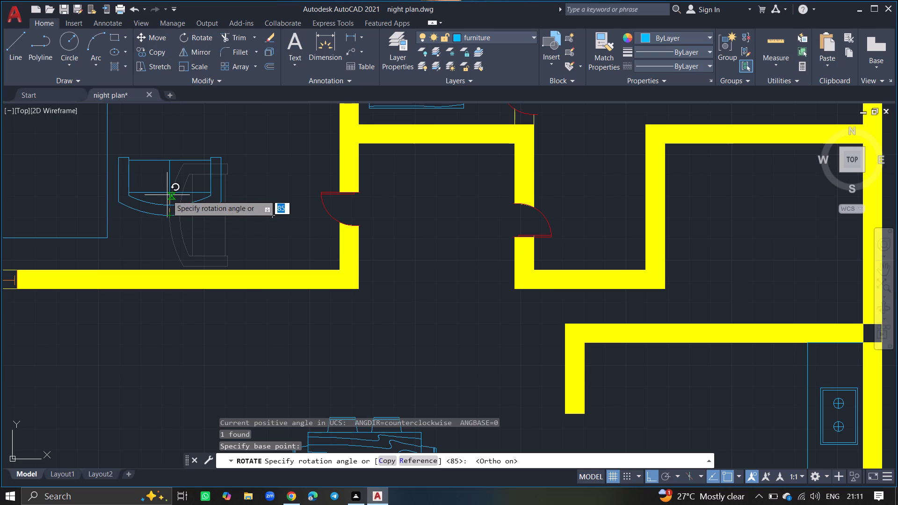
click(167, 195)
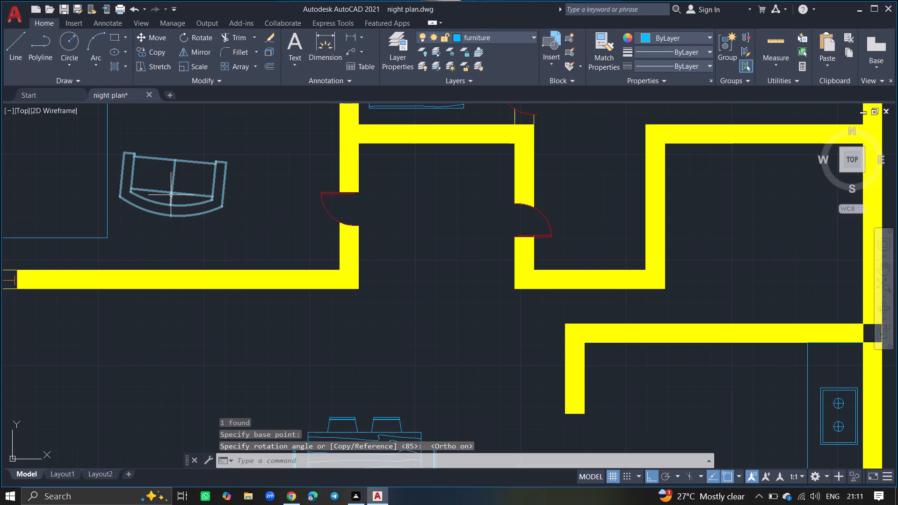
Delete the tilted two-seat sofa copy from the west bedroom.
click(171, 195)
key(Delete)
Copy the living room's two-seat sofa again, about 15'-7" at 50°, into the west bedroom between the bed and the door.
ctrl+scroll(171, 195, down, 2)
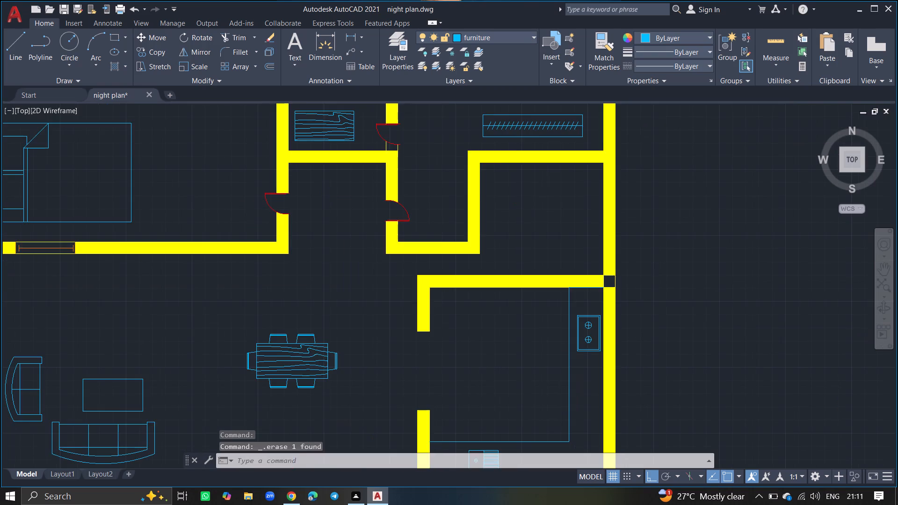
click(73, 302)
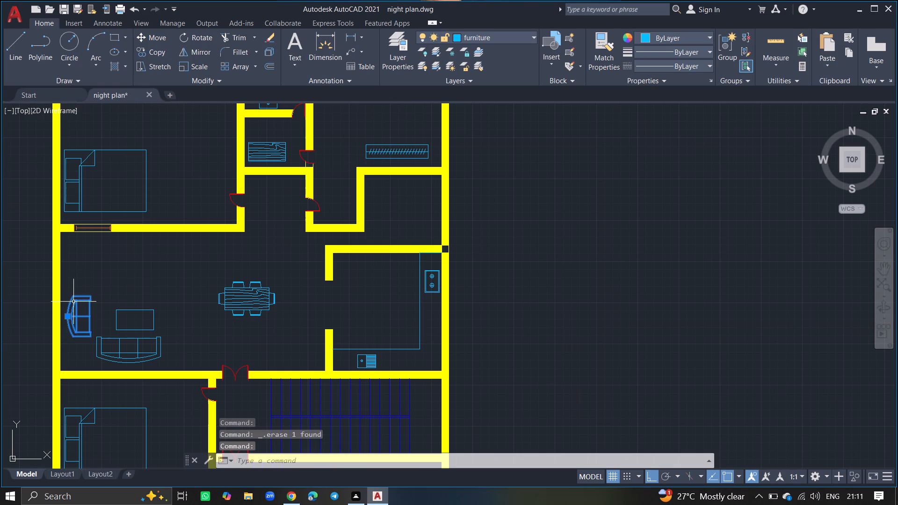
text(copy)
key(F8)
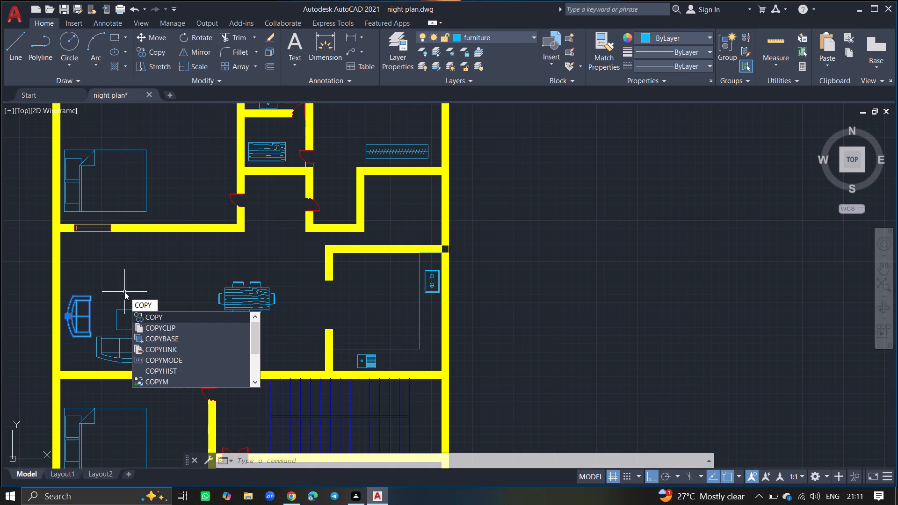
click(145, 315)
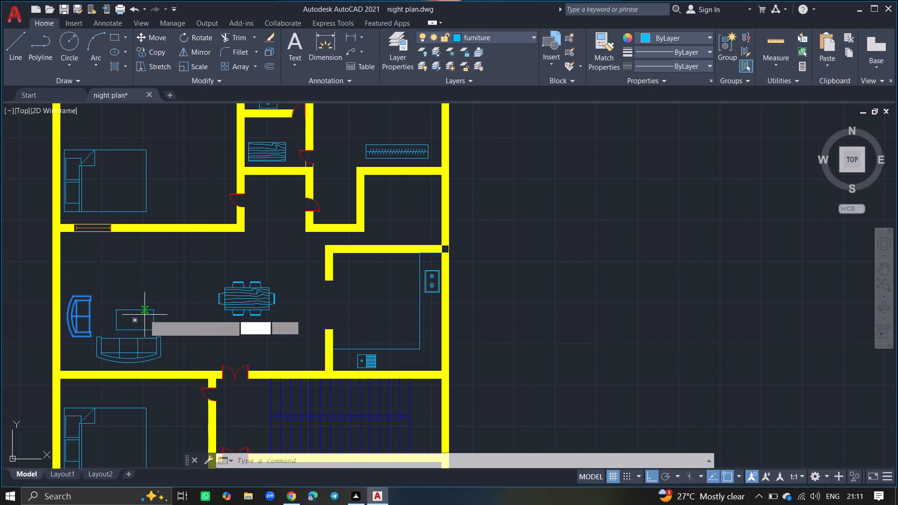
key(F8)
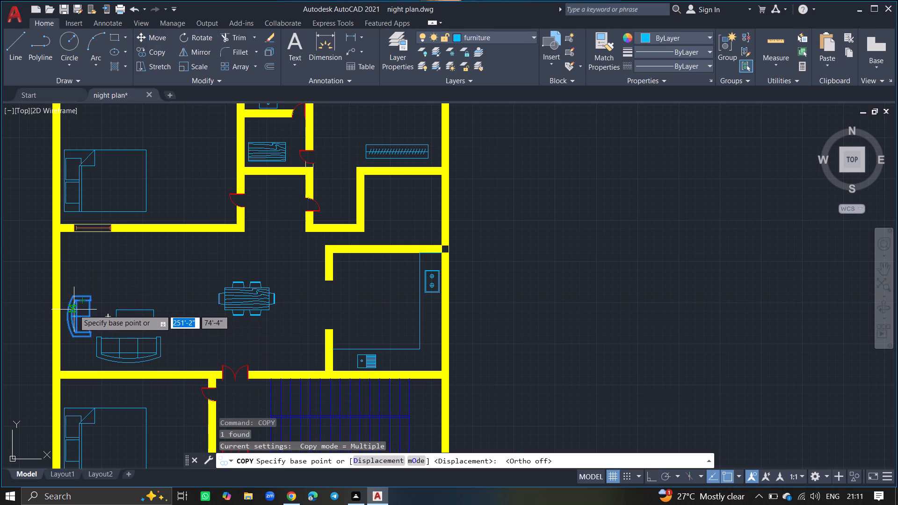
click(74, 310)
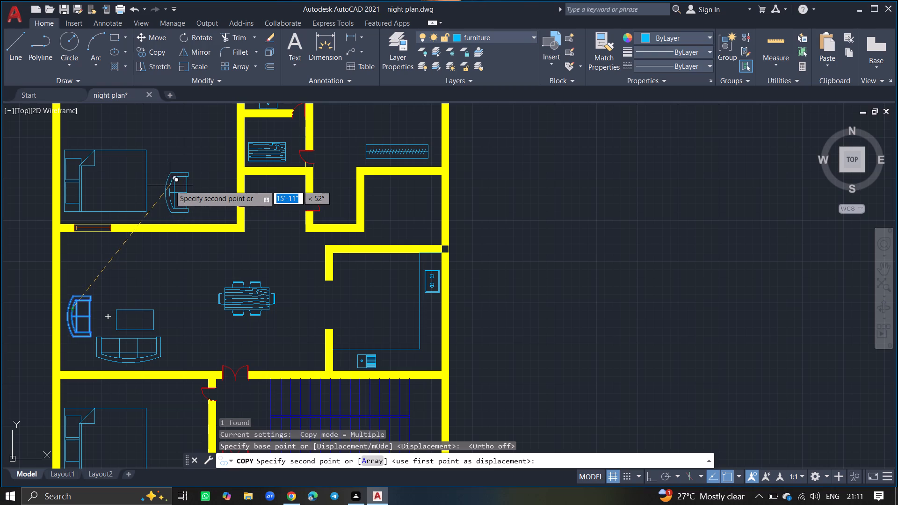
ctrl+scroll(170, 185, up, 3)
click(170, 203)
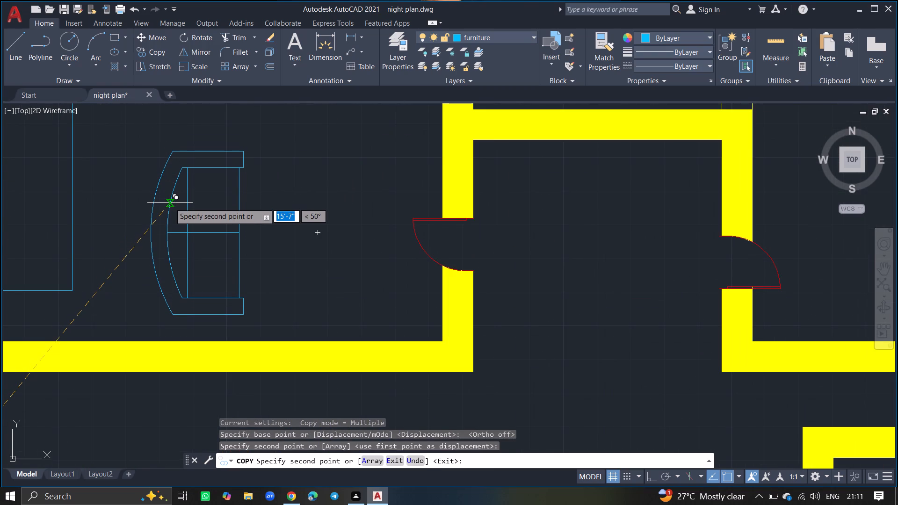
key(Return)
Rotate the new sofa copy exactly a quarter turn counterclockwise so its curved back faces the bedroom's south wall.
click(170, 203)
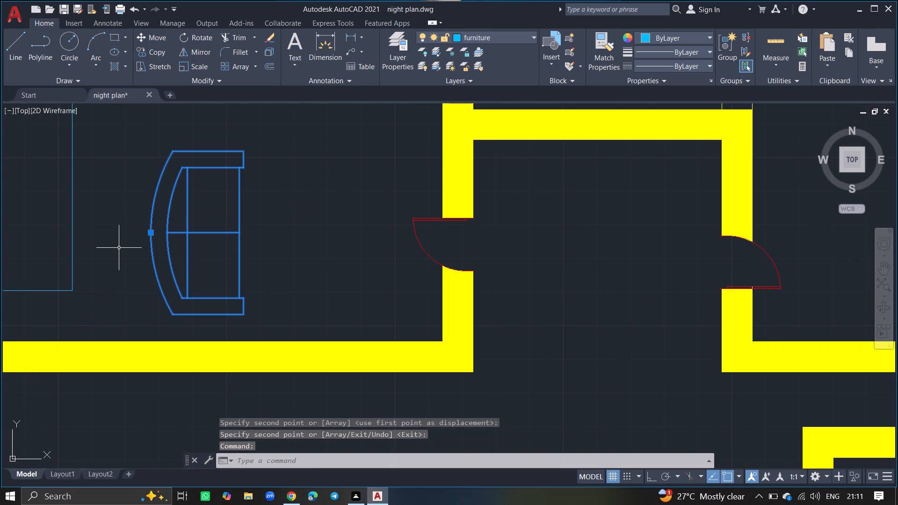
text(ro)
key(Return)
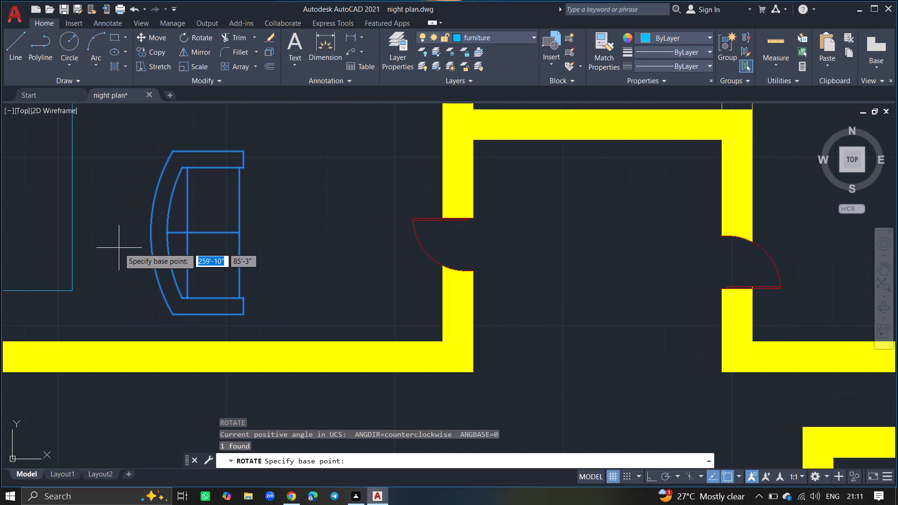
click(172, 232)
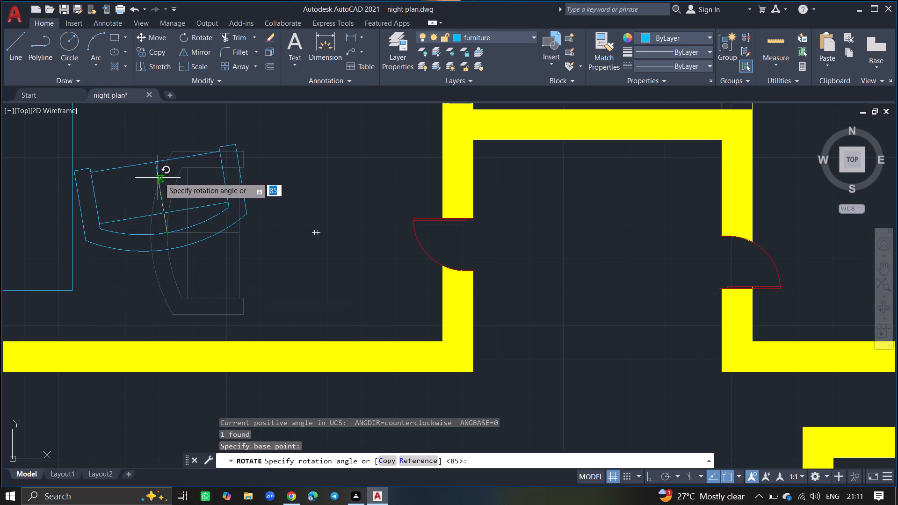
click(171, 172)
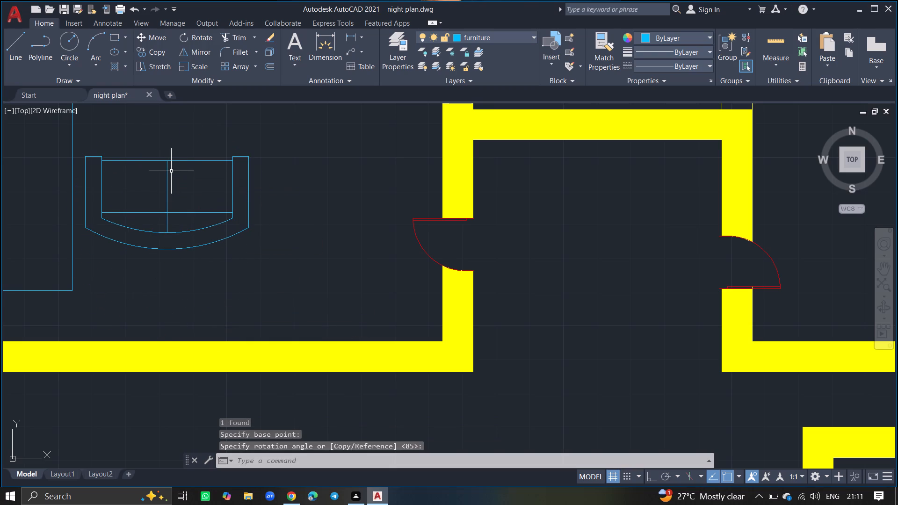
Move the rotated sofa south-east, close to the bedroom's south wall and midway between the bed and the door.
click(170, 160)
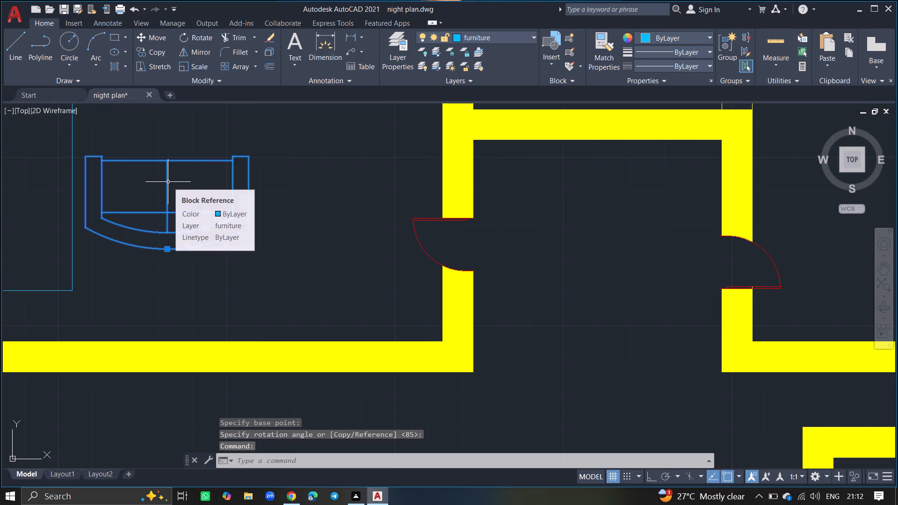
text(move)
key(Return)
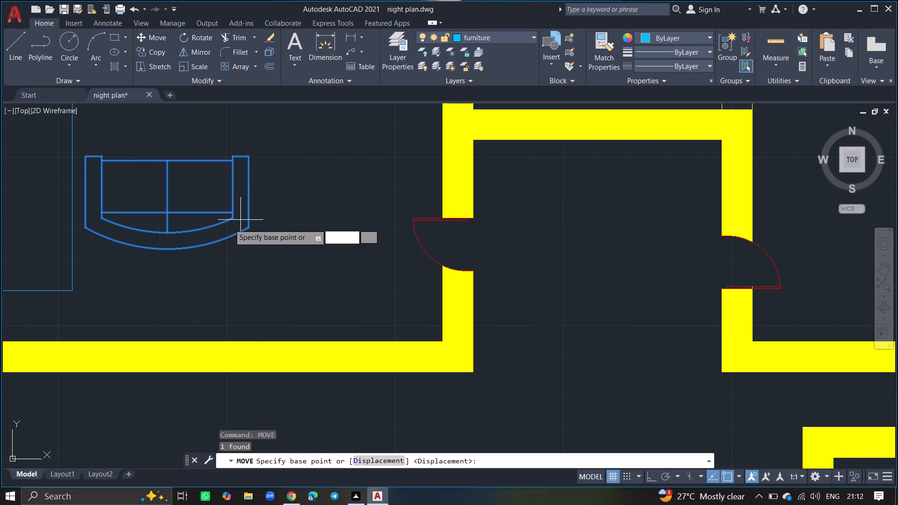
click(172, 225)
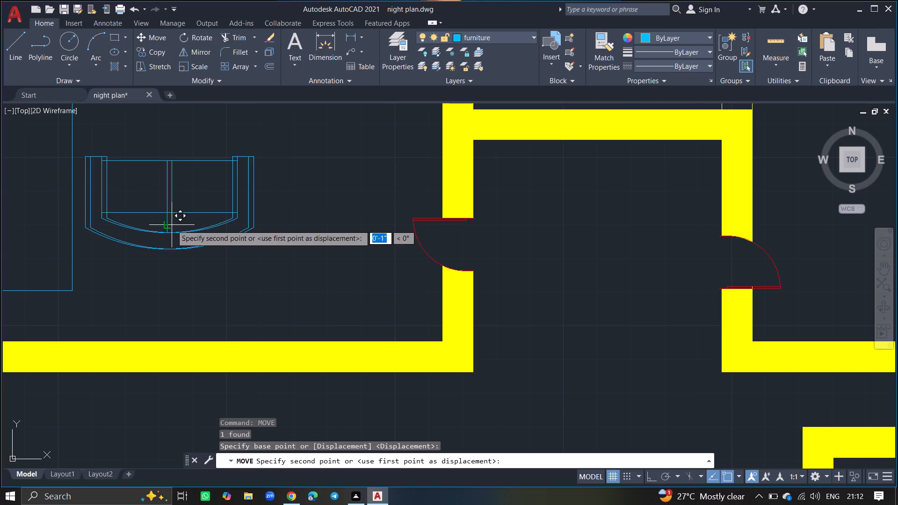
click(241, 297)
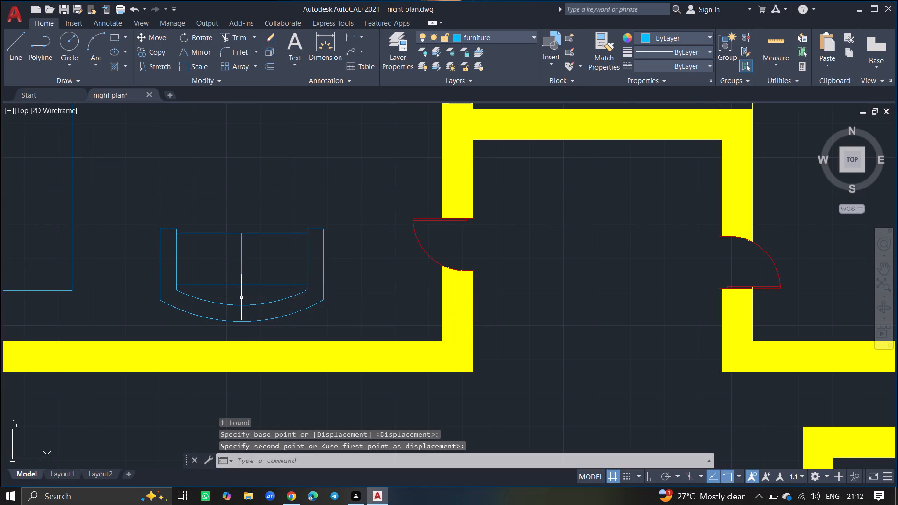
Draw a wardrobe rectangle about 4'-4" by 1'-1" along the north wall of the bedroom south of the living room, above the bed.
ctrl+scroll(247, 222, down, 3)
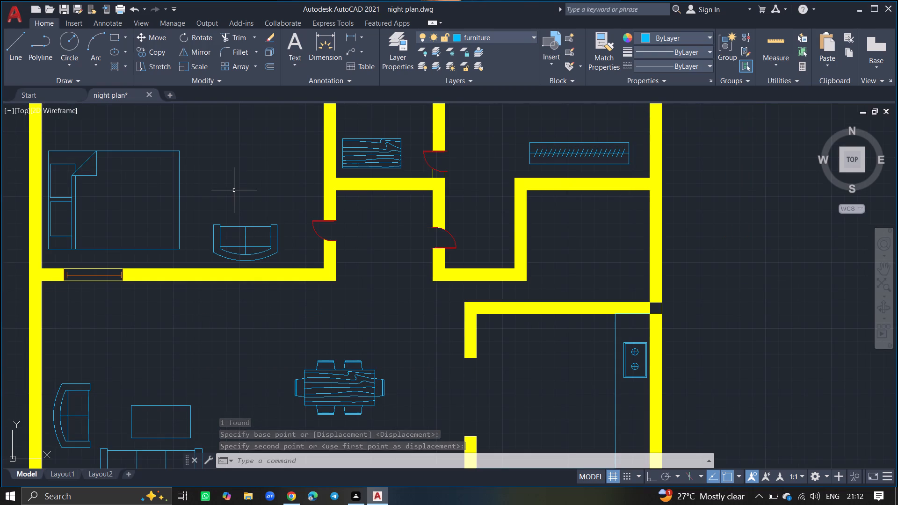
ctrl+scroll(234, 190, down, 3)
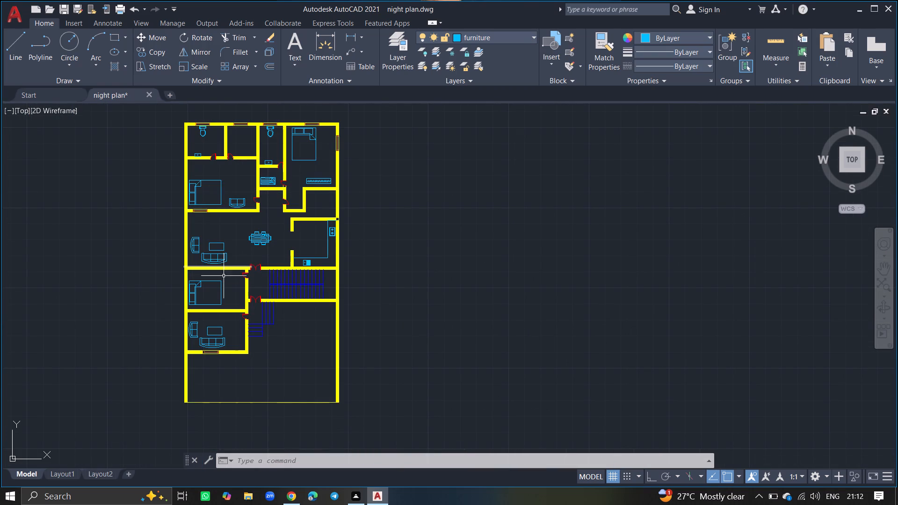
ctrl+scroll(229, 322, up, 3)
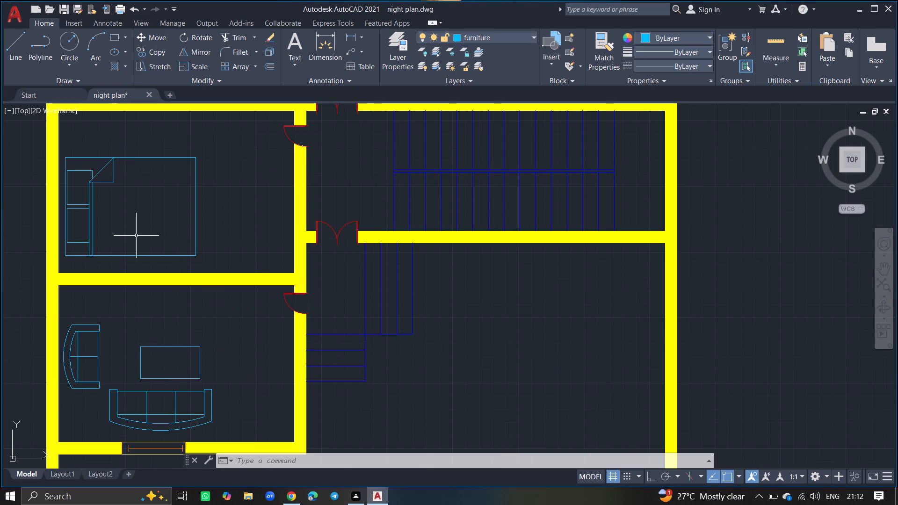
text(rec)
key(Return)
ctrl+scroll(106, 141, down, 3)
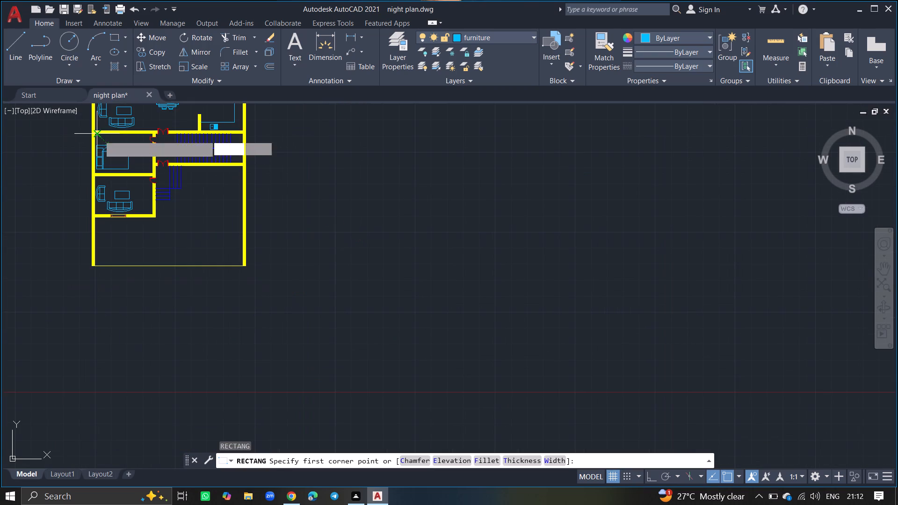
ctrl+scroll(99, 136, up, 5)
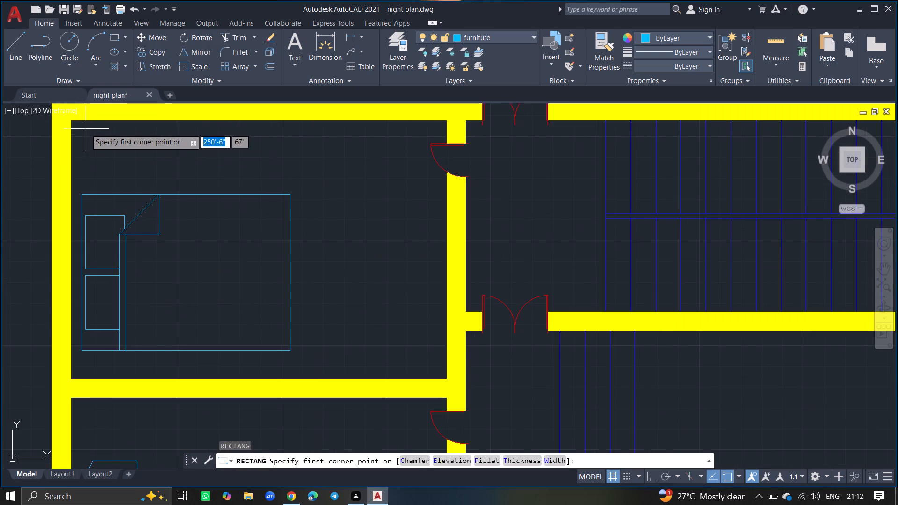
drag(86, 129, 192, 157)
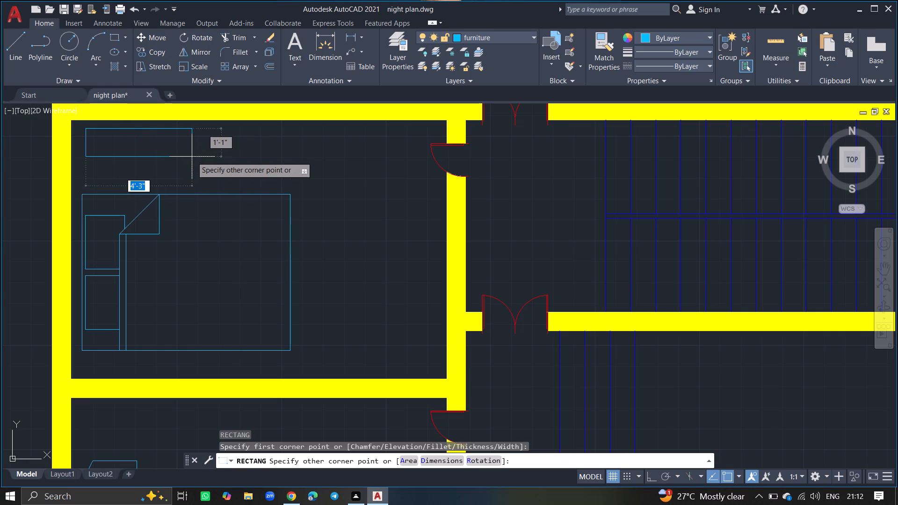
drag(192, 157, 195, 157)
click(195, 157)
Draw a 4'-4" horizontal centre line across the wardrobe rectangle between the midpoints of its short sides.
ctrl+scroll(79, 147, up, 1)
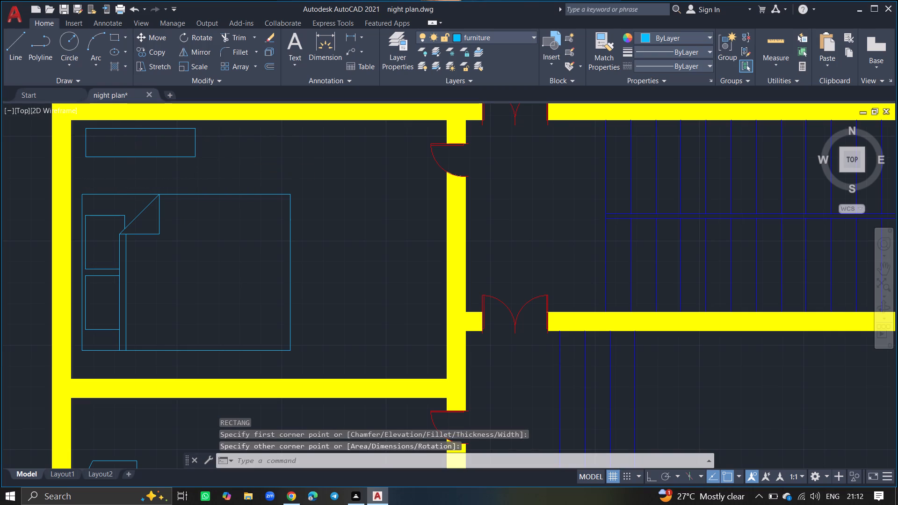
key(l)
key(Return)
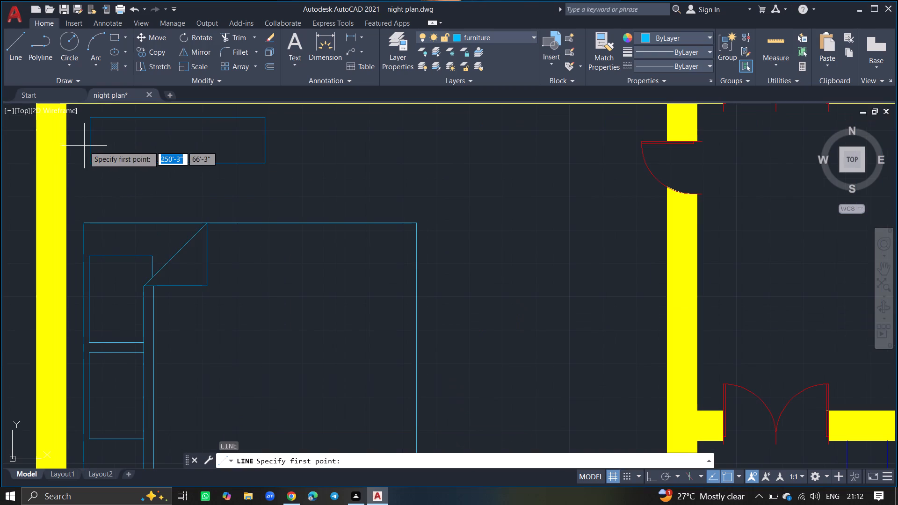
drag(92, 136, 195, 133)
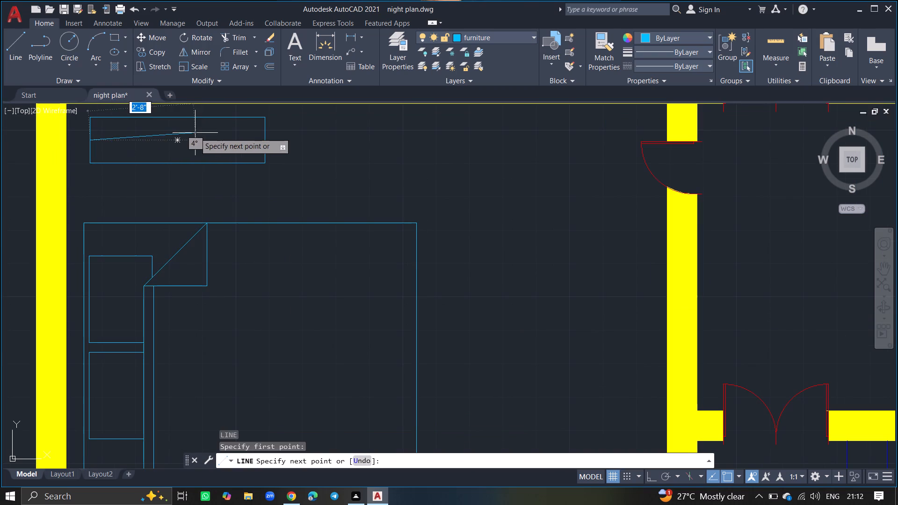
click(264, 140)
key(Return)
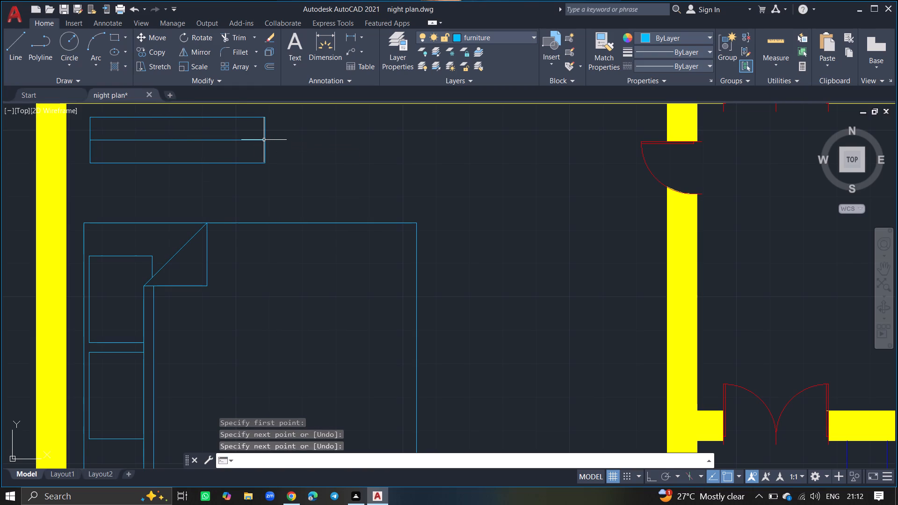
Draw a short slanted hanger line, about 6" long, crossing the wardrobe's centre line near its east end.
key(l)
key(Return)
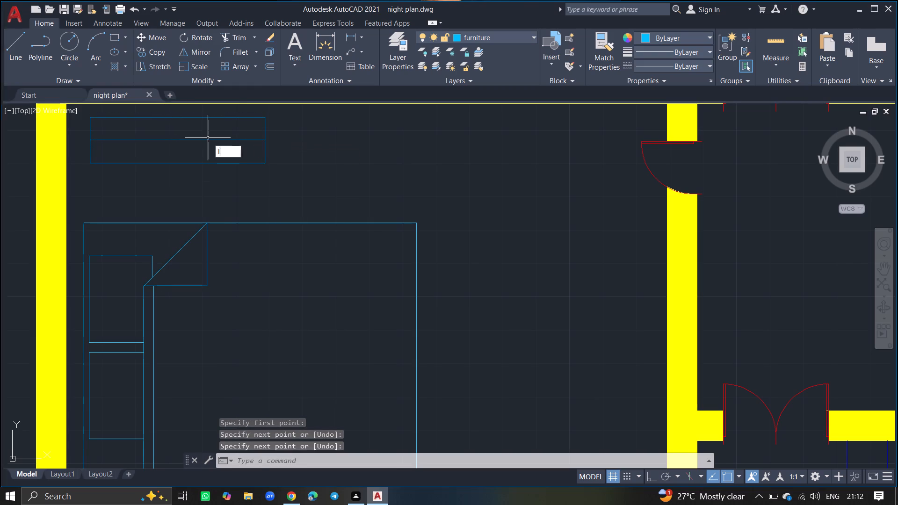
ctrl+scroll(208, 138, up, 3)
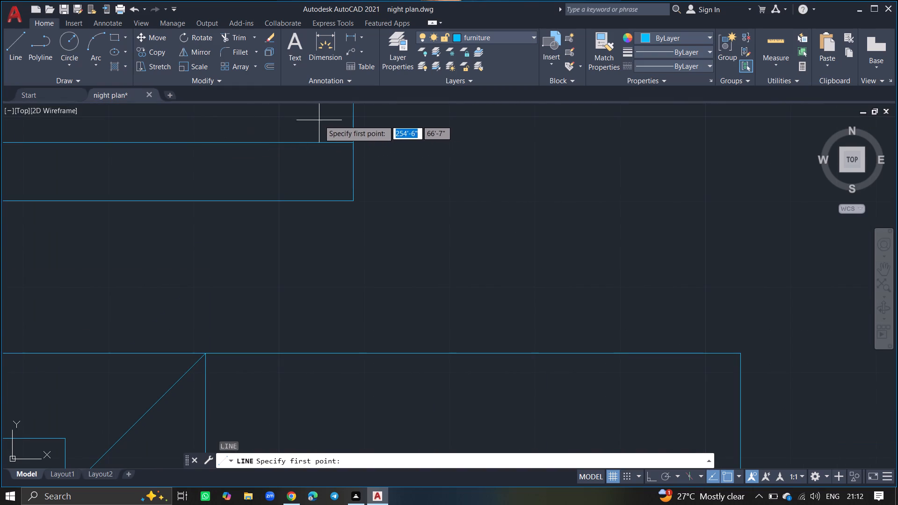
drag(333, 114, 313, 149)
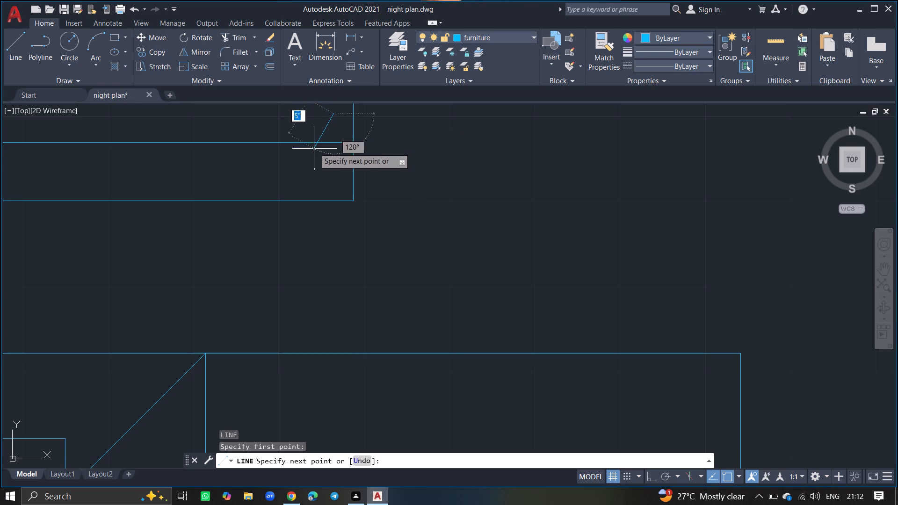
drag(313, 149, 309, 160)
click(309, 160)
key(Return)
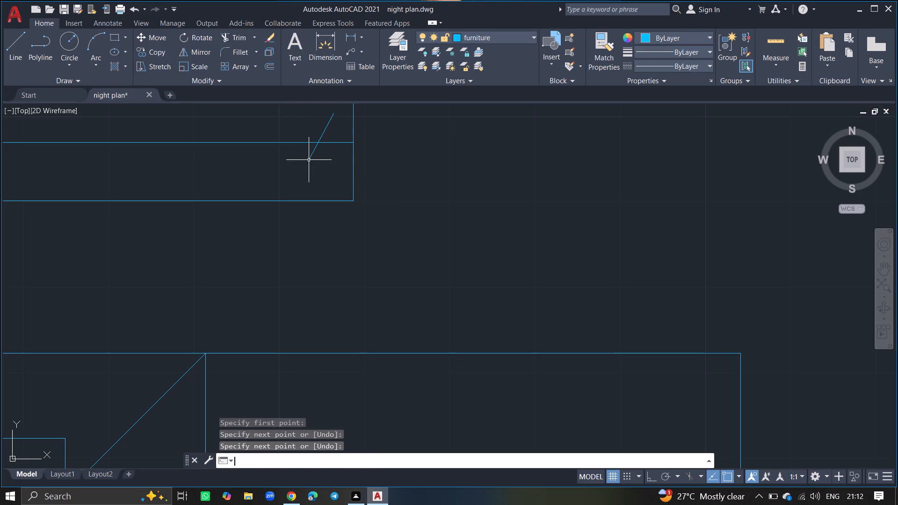
Copy the slanted hanger line as a fitted array of 20 items spanning about 3'-10" west along the wardrobe's centre line.
click(313, 153)
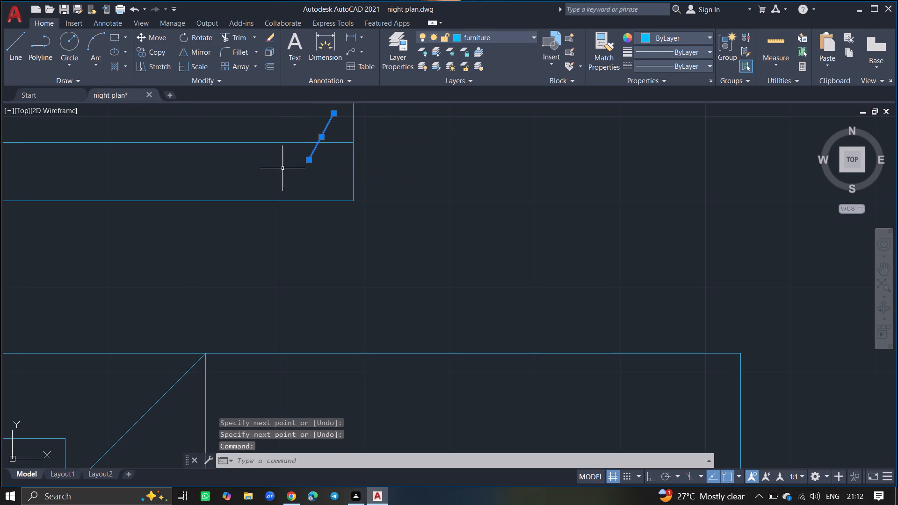
text(copy)
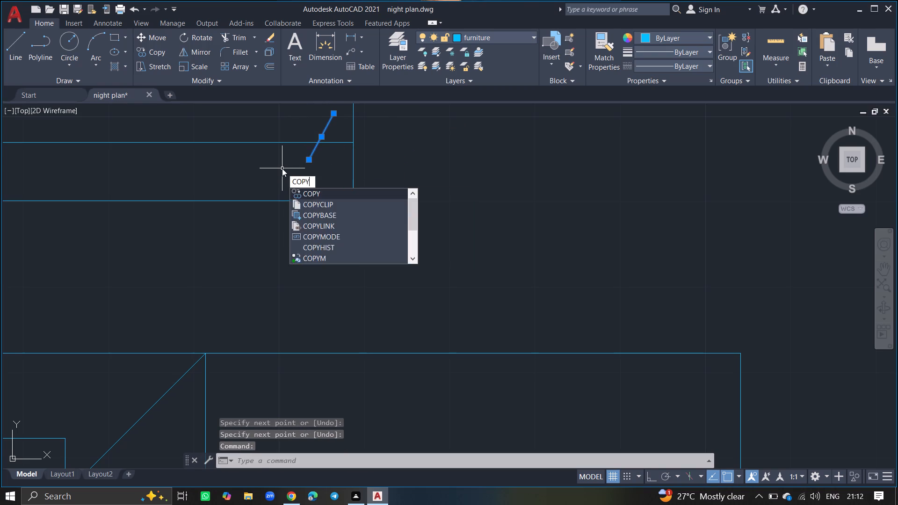
key(Return)
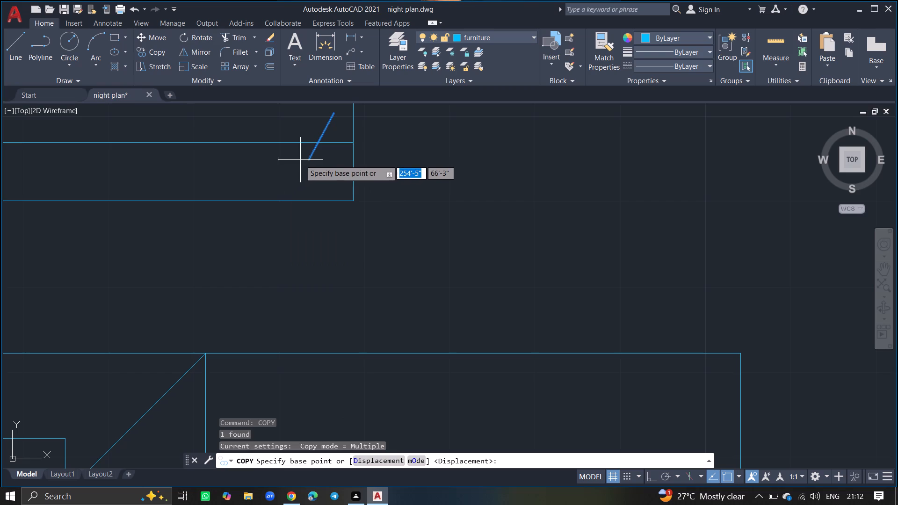
click(311, 157)
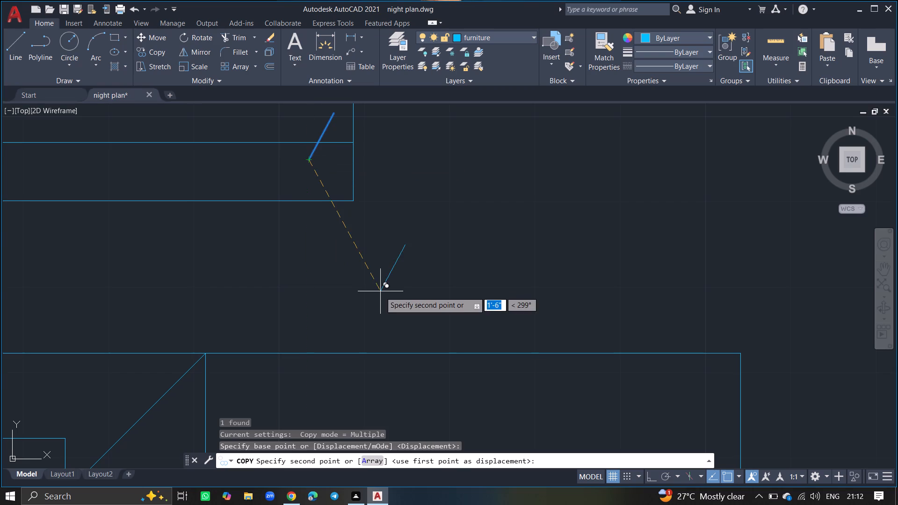
click(366, 463)
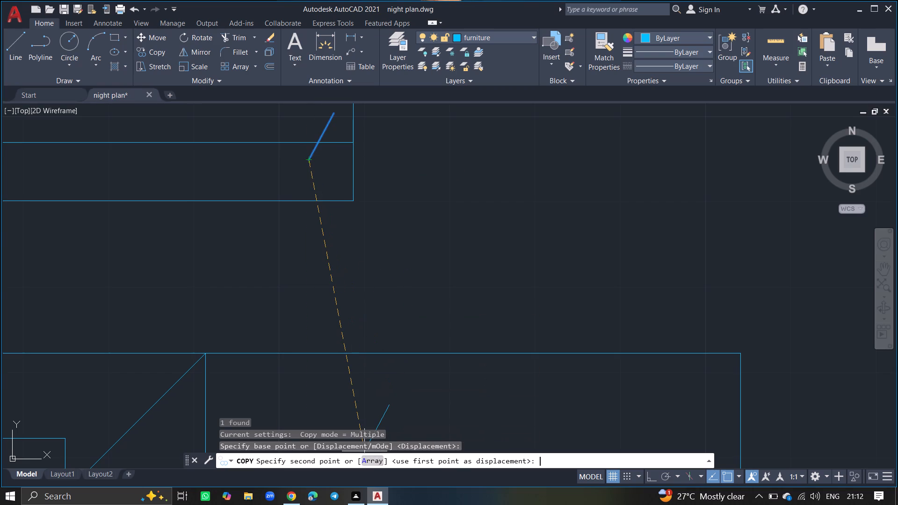
text(20)
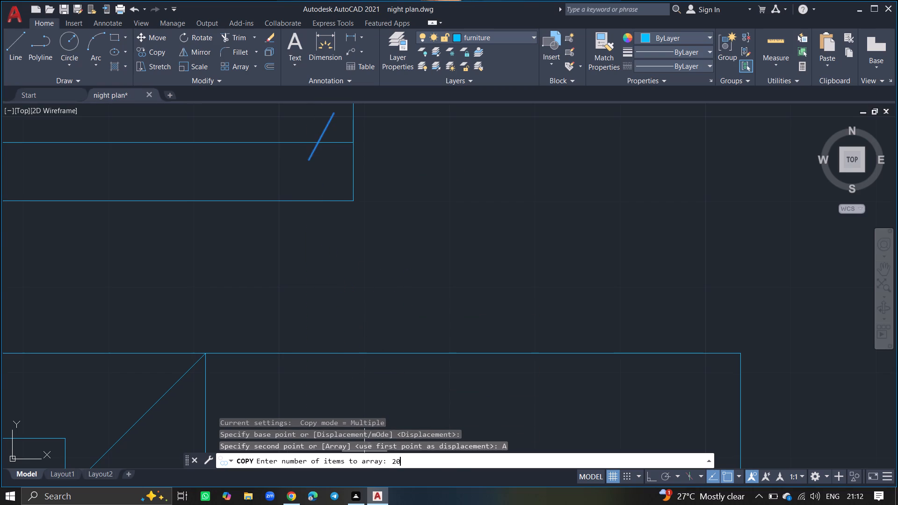
key(Return)
click(366, 463)
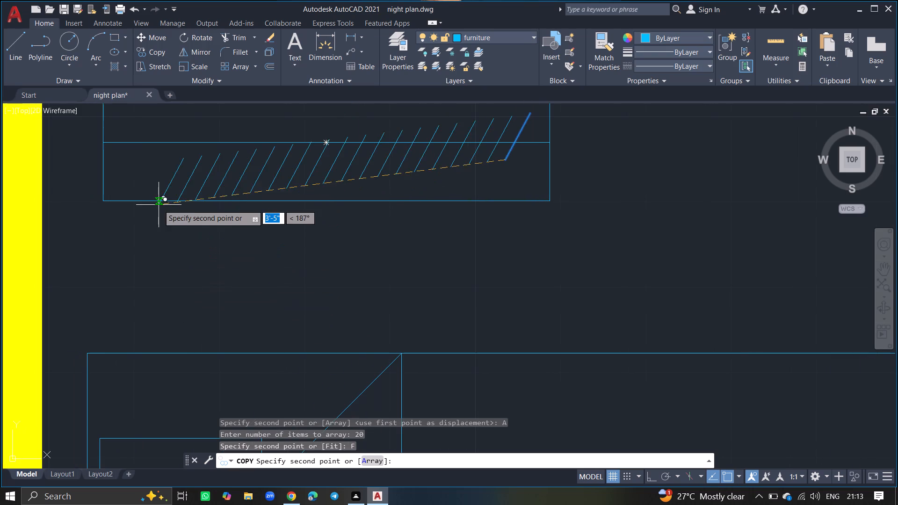
click(114, 156)
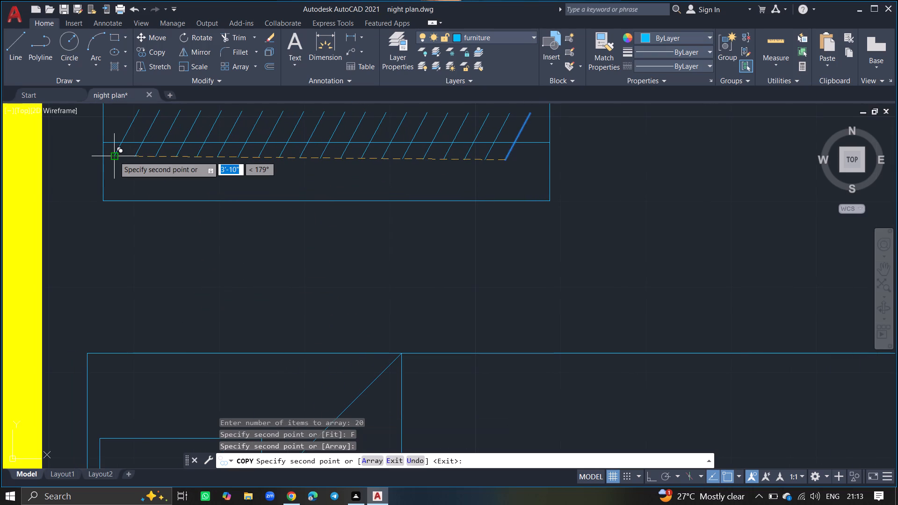
key(Return)
Insert the Vehicles - Imperial block from the architectural tool palette just west of the plan's south-west corner.
ctrl+scroll(114, 156, down, 3)
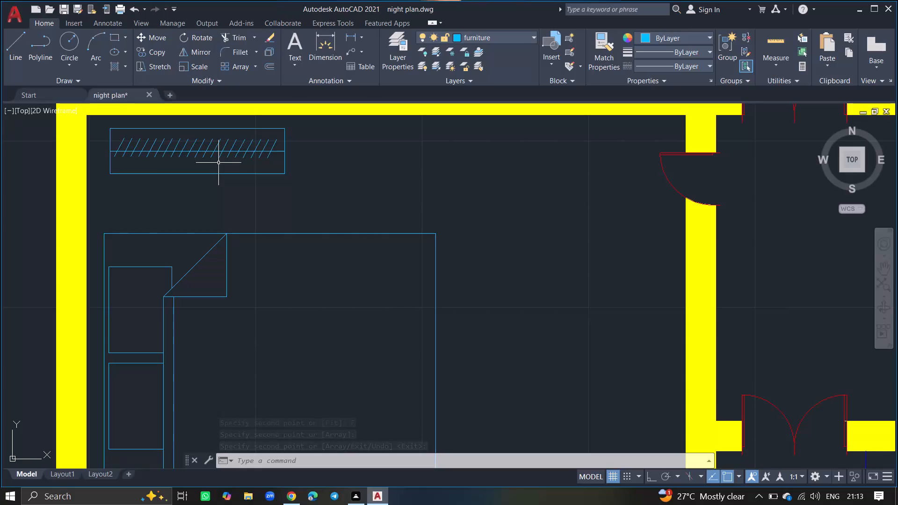
ctrl+scroll(218, 163, down, 2)
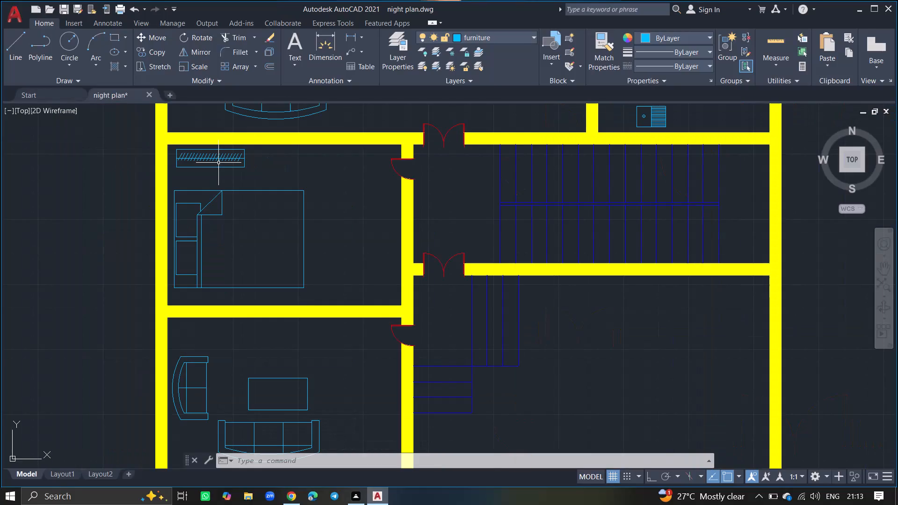
ctrl+scroll(245, 224, down, 1)
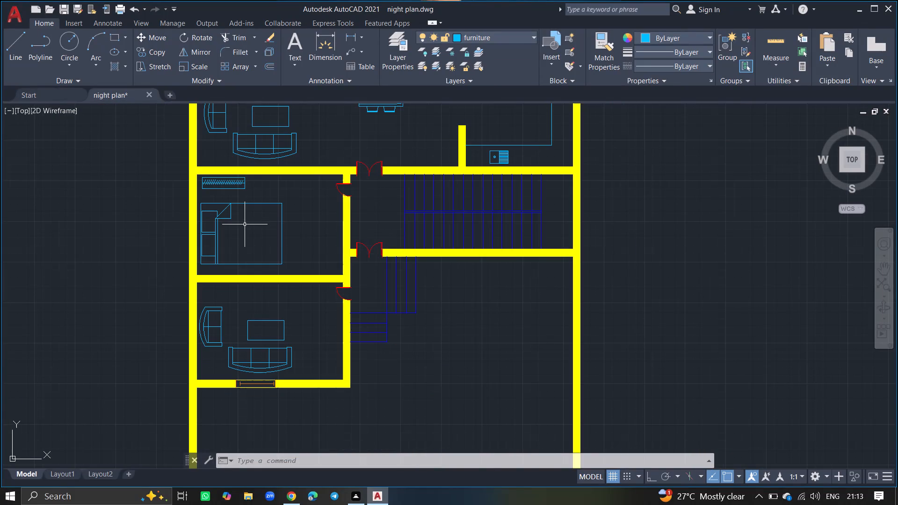
ctrl+scroll(271, 265, down, 1)
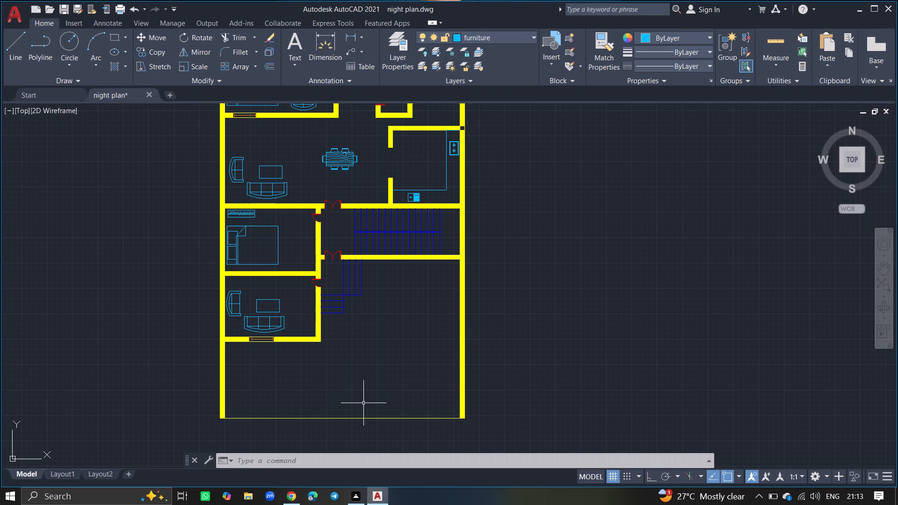
key(ctrl+2)
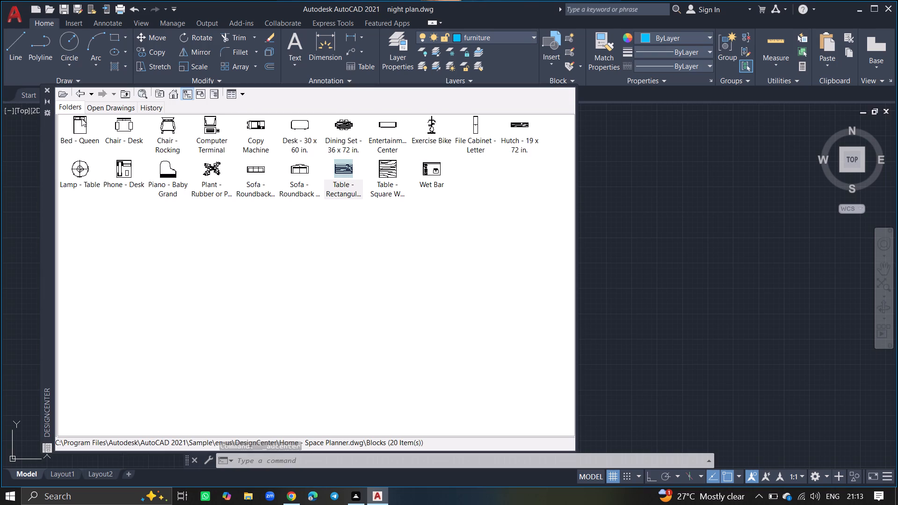
click(47, 89)
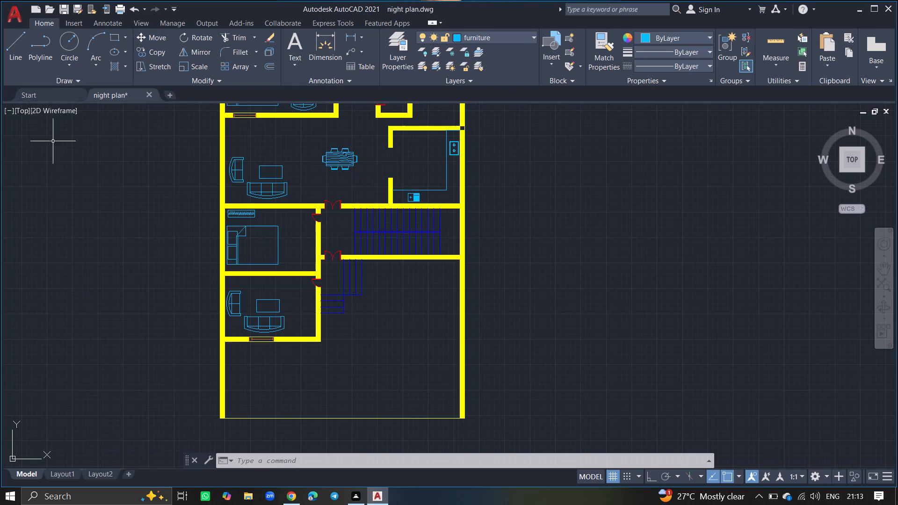
key(ctrl+3)
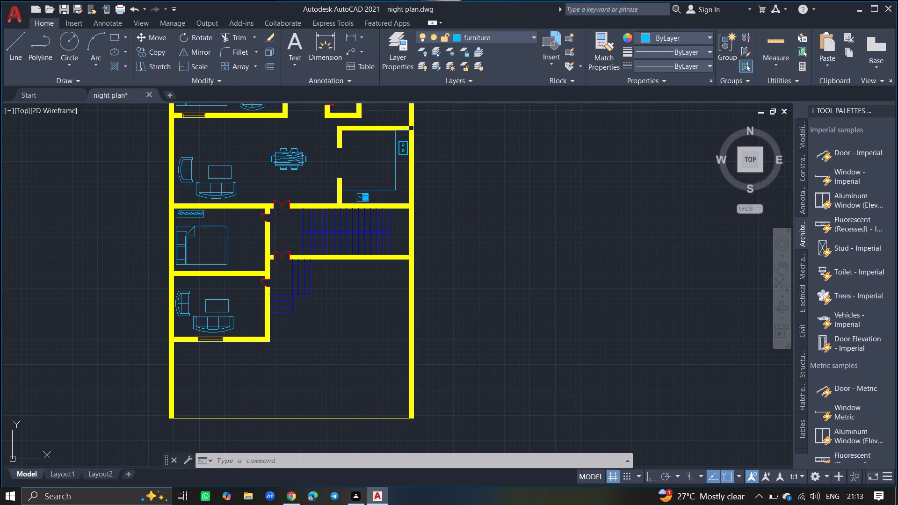
click(833, 319)
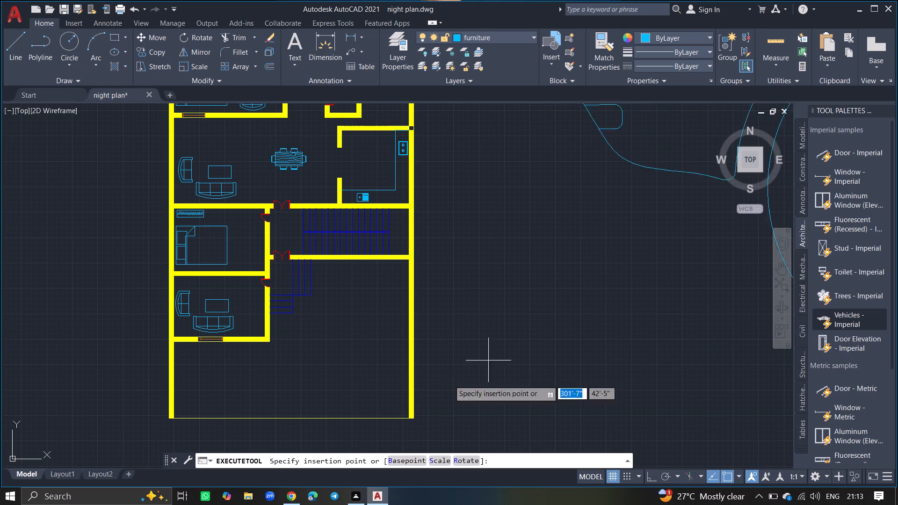
ctrl+scroll(411, 394, down, 3)
click(263, 404)
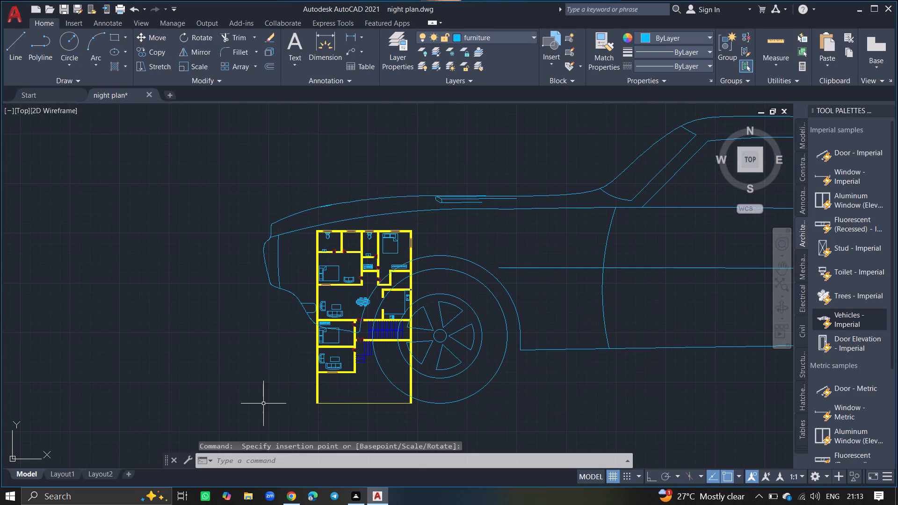
Change the inserted vehicle block to the Sports Car (Top) view.
drag(279, 289, 245, 337)
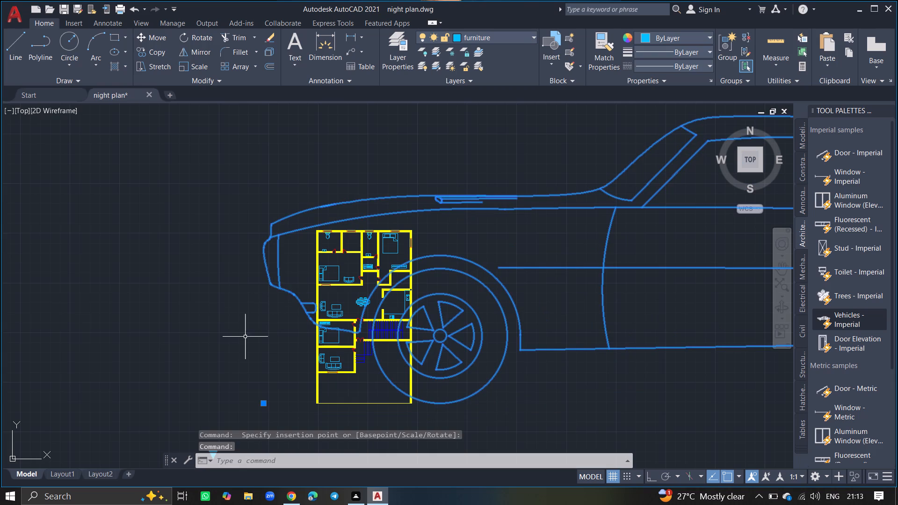
ctrl+scroll(245, 337, down, 4)
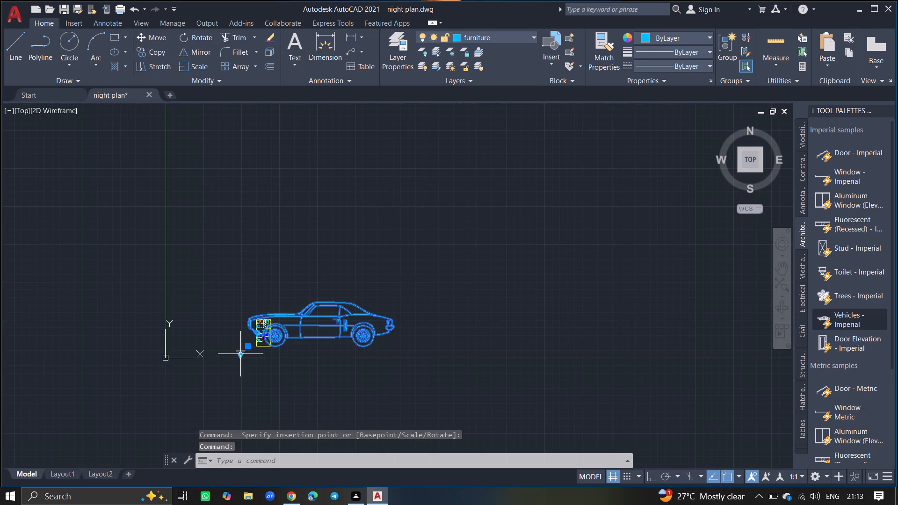
click(240, 354)
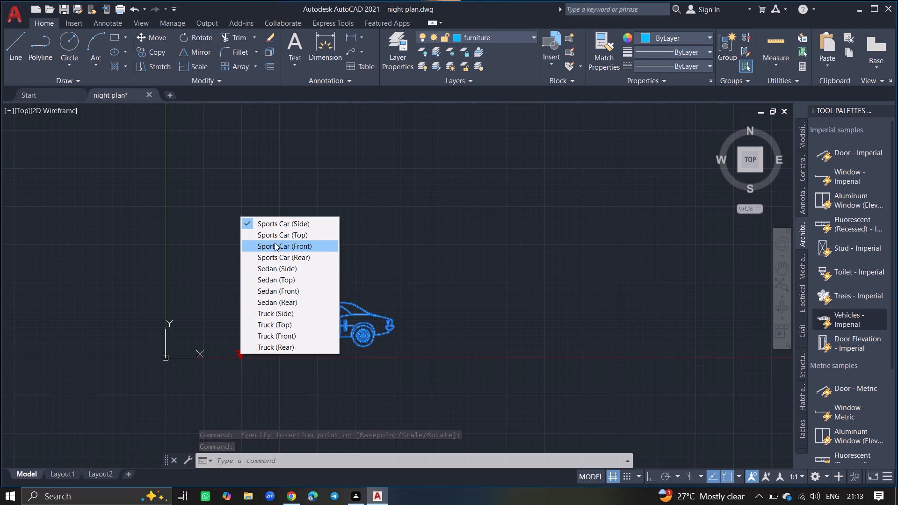
click(277, 237)
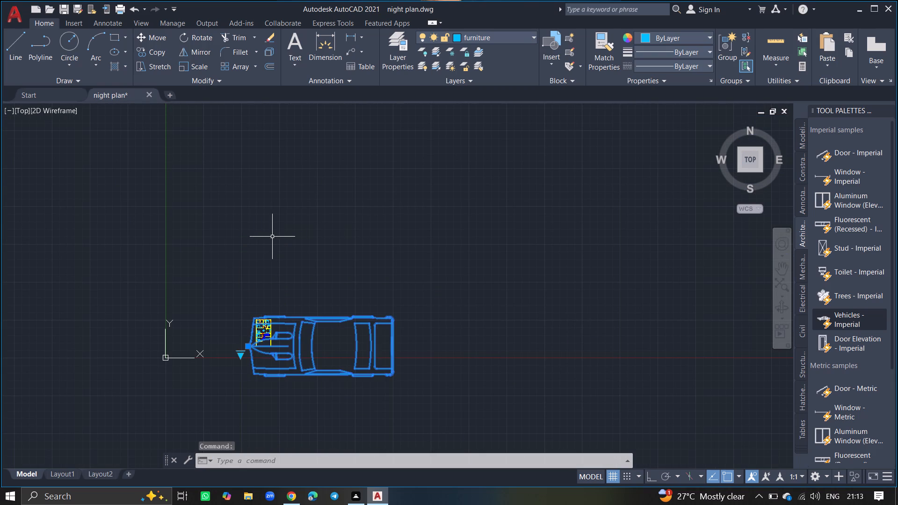
key(Escape)
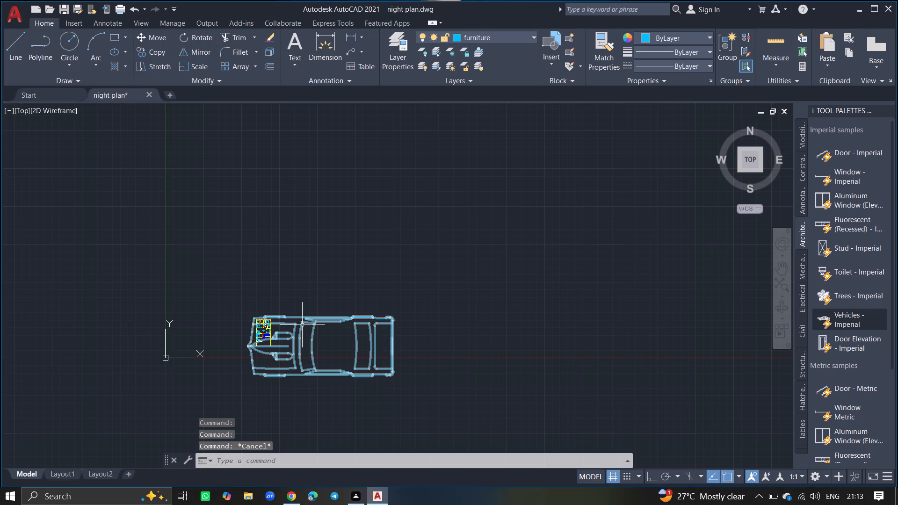
Scale the sports car down freehand from a point on its hood until its length is about two-fifths of the plan's width.
click(303, 325)
text(sc)
key(Return)
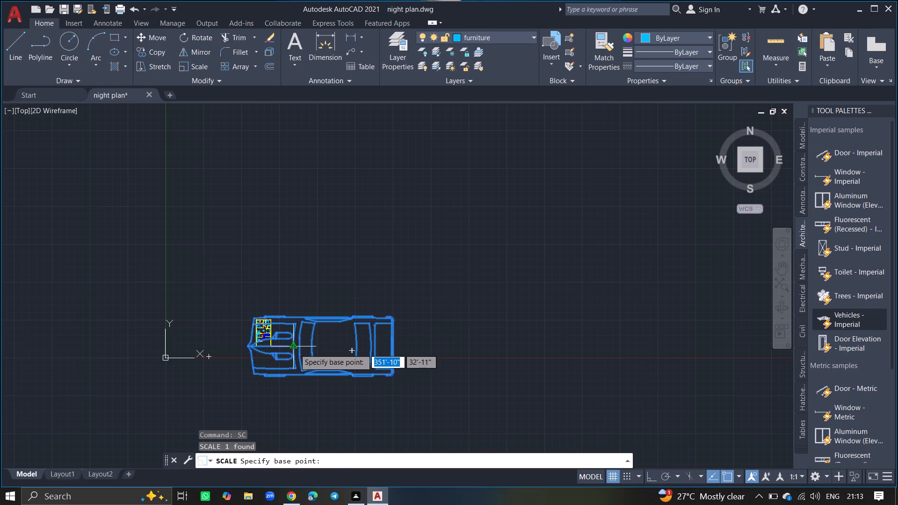
click(295, 349)
ctrl+scroll(296, 339, up, 3)
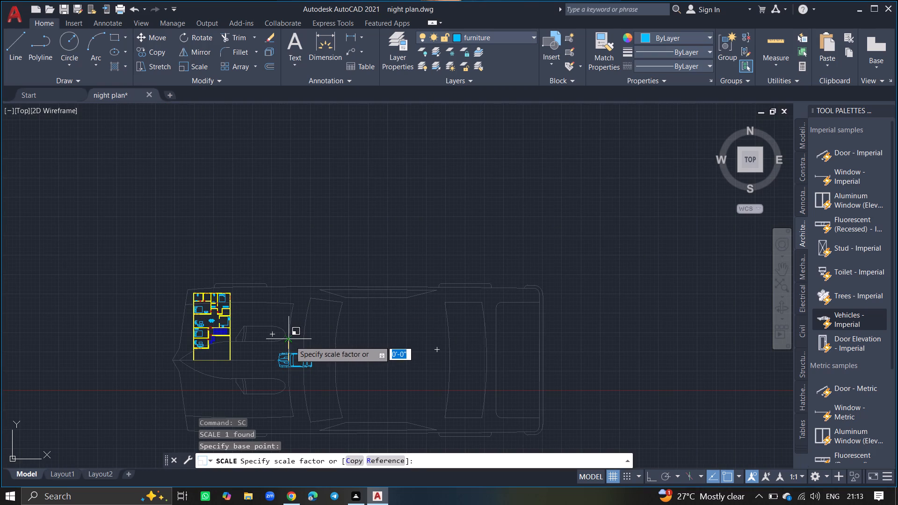
ctrl+scroll(290, 342, up, 3)
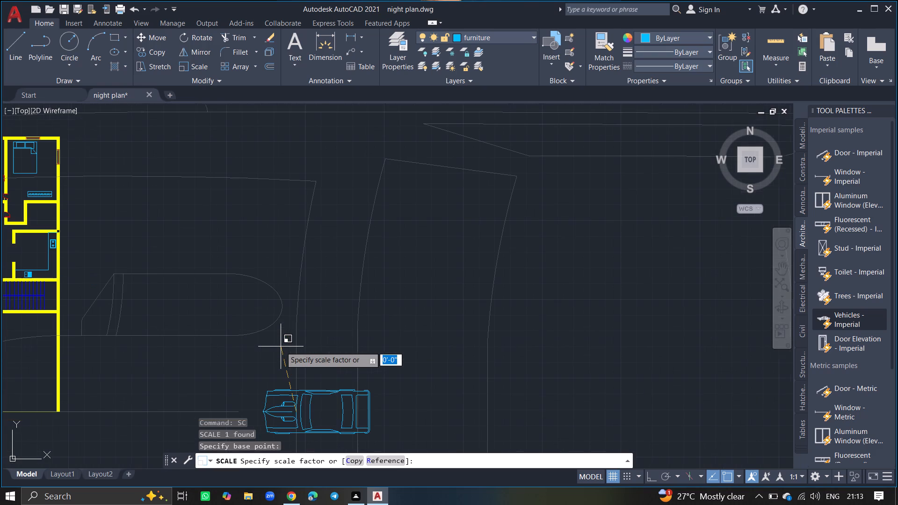
click(291, 374)
Rotate the sports car about a quarter turn counterclockwise around its front so its hood faces south.
click(294, 405)
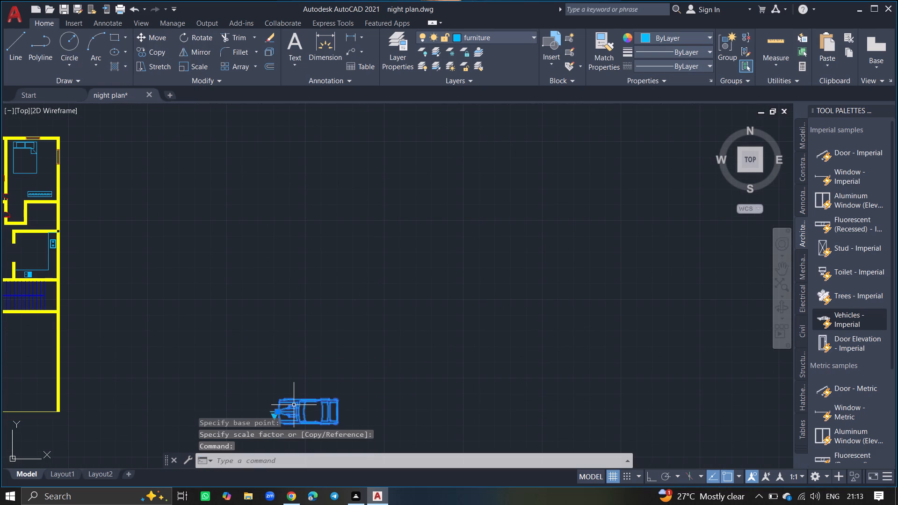
text(ro)
key(Return)
click(285, 412)
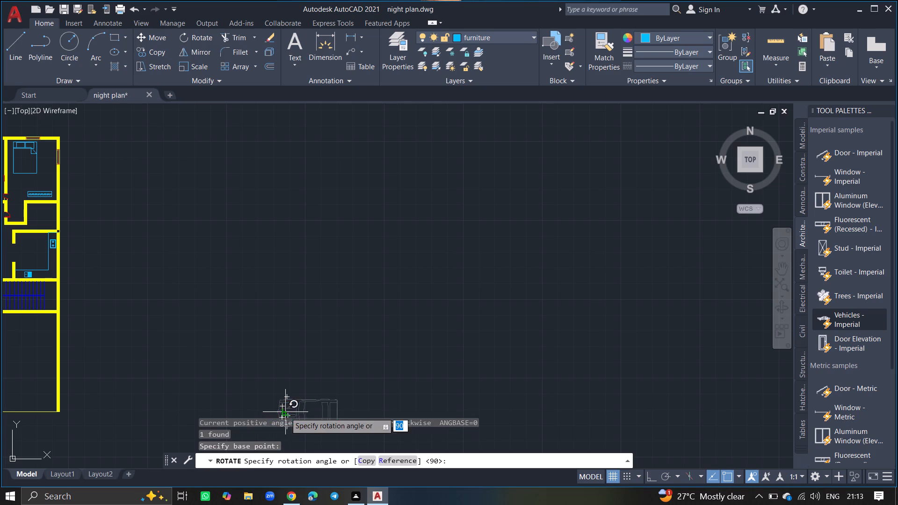
click(287, 368)
Move the sports car into the open parking area at the plan's south-east, south of the staircase.
click(287, 368)
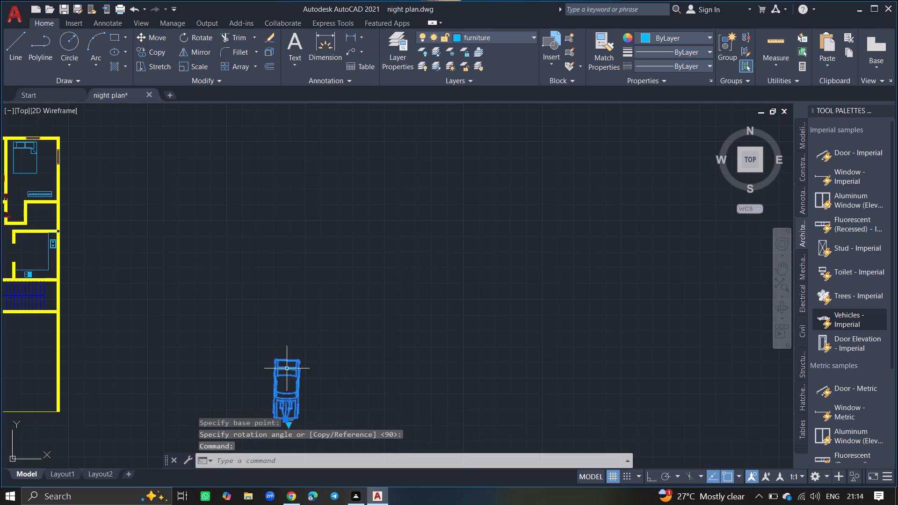
text(move)
key(Return)
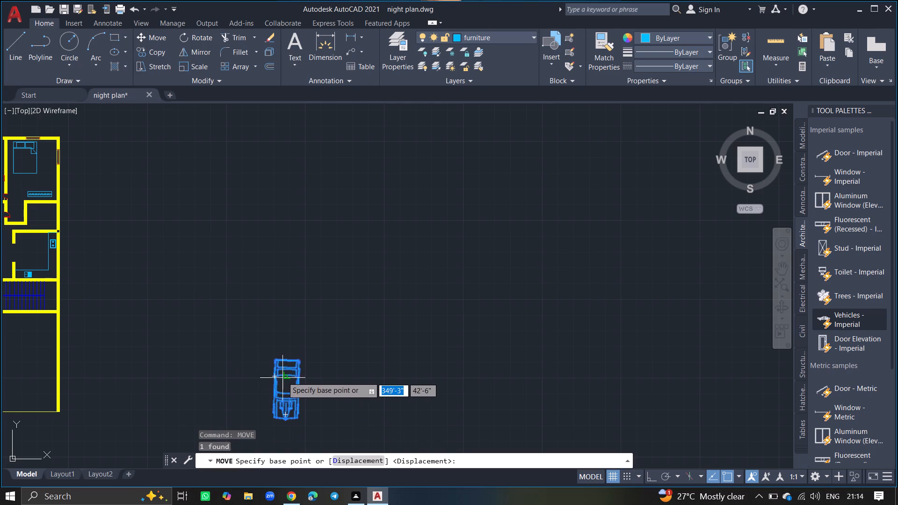
drag(282, 376, 190, 350)
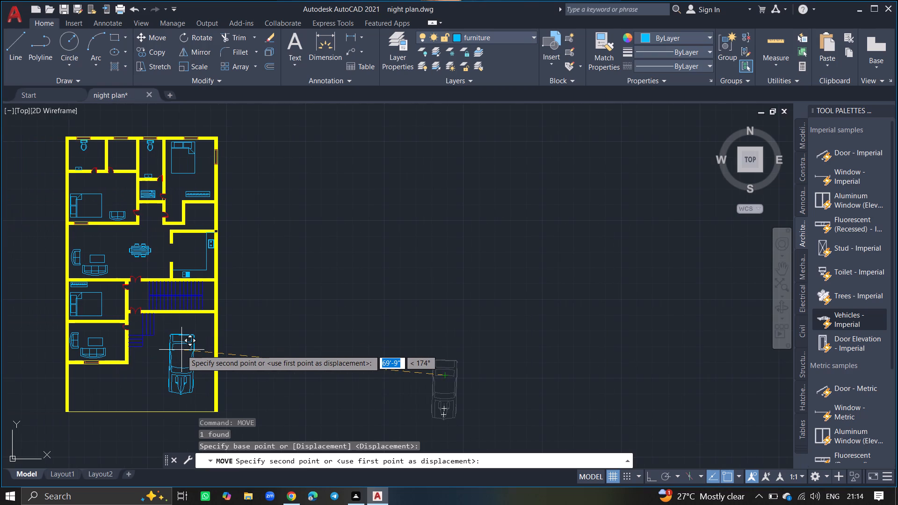
click(181, 350)
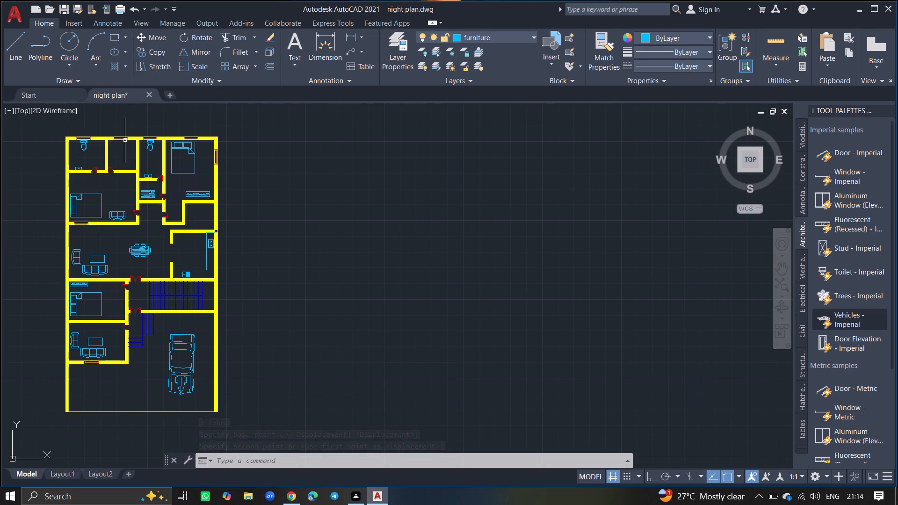
Make the dimensions layer the current layer.
click(397, 58)
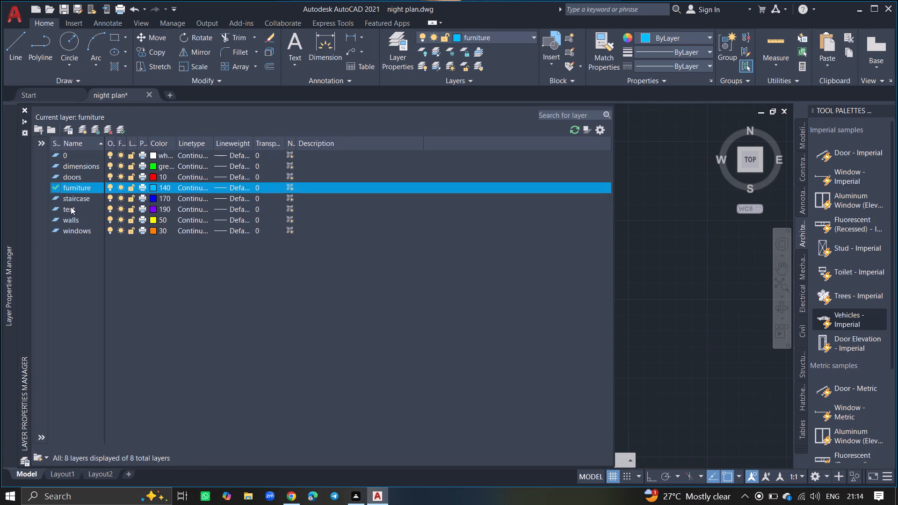
double_click(75, 164)
click(23, 108)
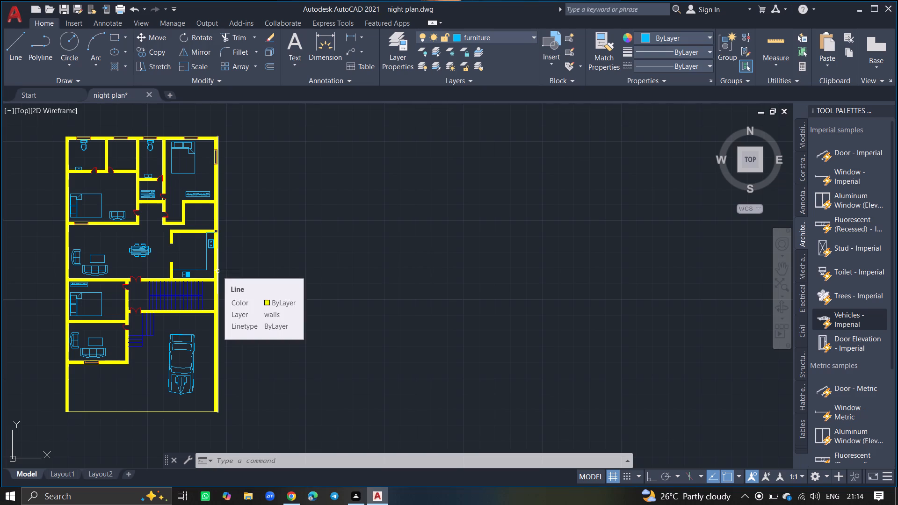
click(397, 59)
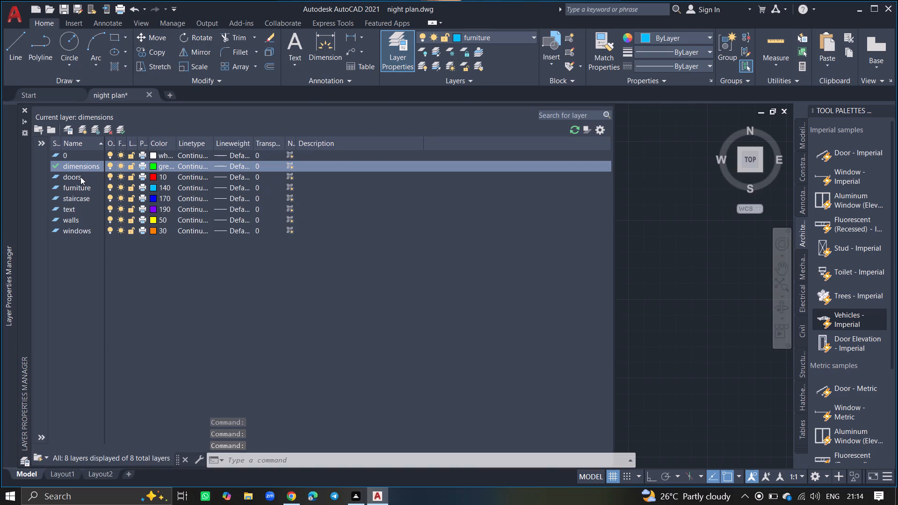
click(25, 109)
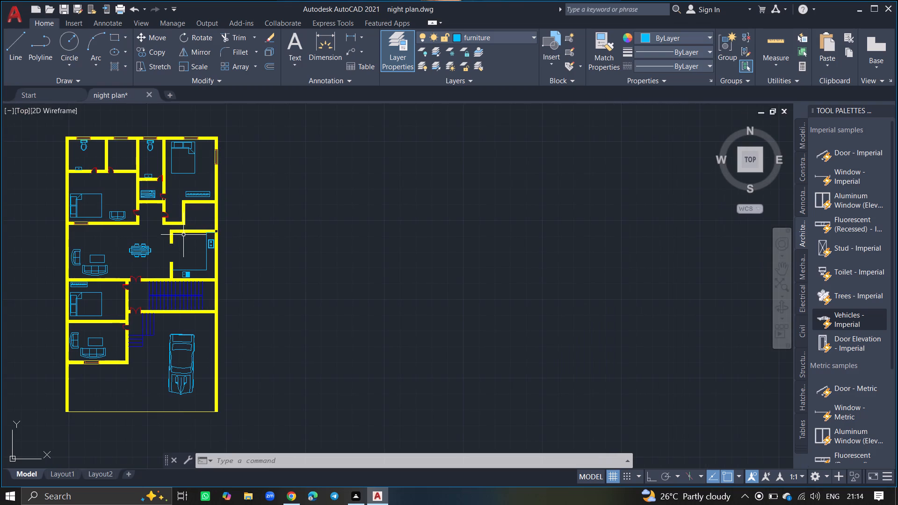
Add a horizontal linear dimension for the inside width of the north-west bathroom, wall face to wall face below the toilet.
text(dimen)
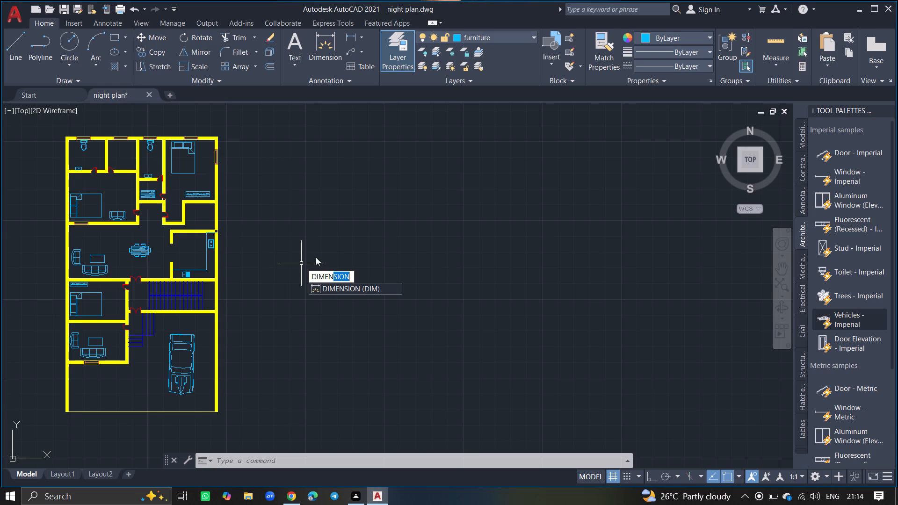
key(BackSpace)
key(BackSpace)
key(BackSpace)
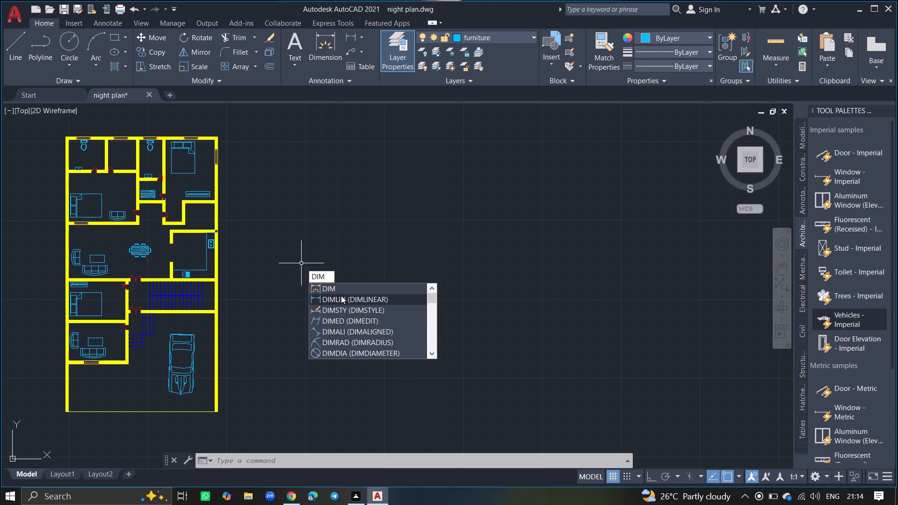
click(341, 296)
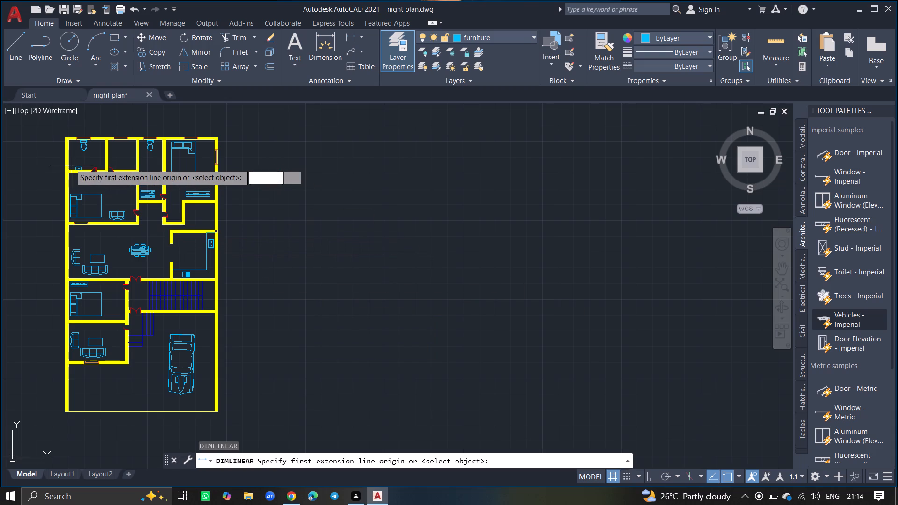
ctrl+scroll(67, 160, up, 3)
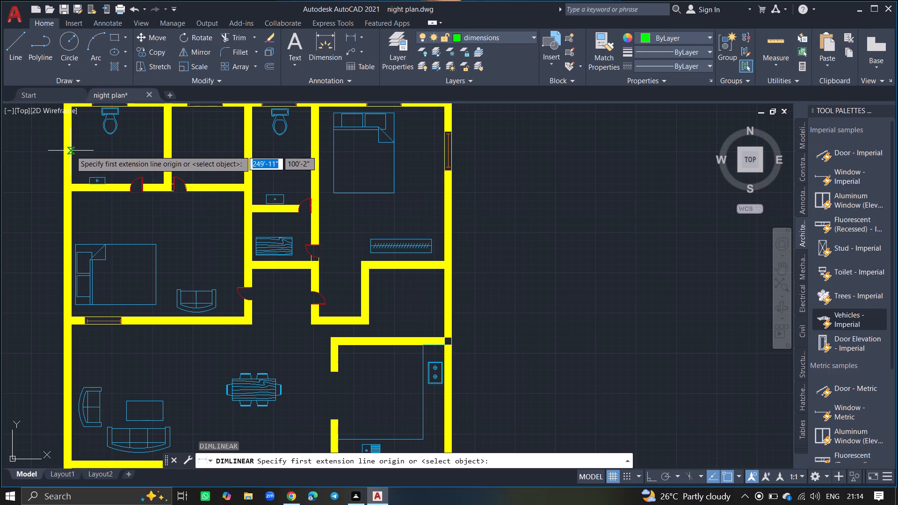
click(71, 153)
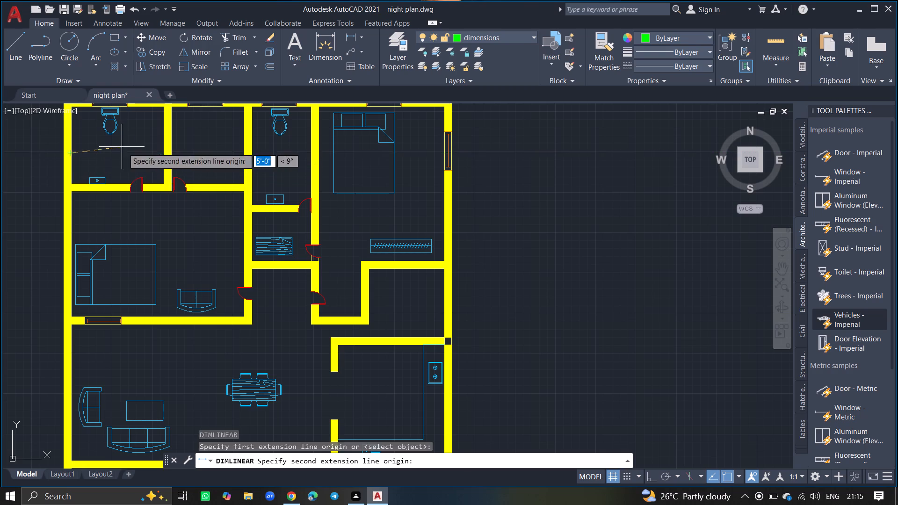
click(163, 155)
click(162, 159)
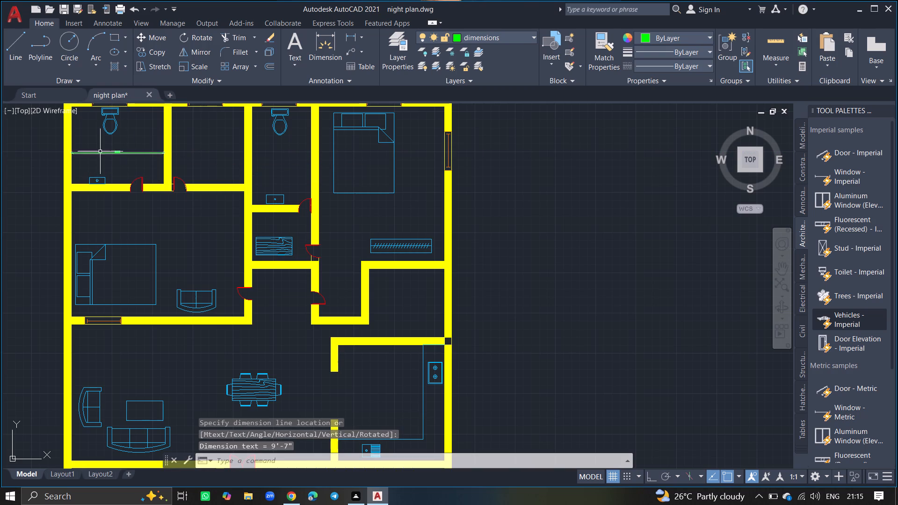
Add a vertical linear dimension for the north-west bathroom's inside depth, placed just inside its west wall.
ctrl+scroll(85, 145, up, 3)
ctrl+scroll(85, 145, down, 3)
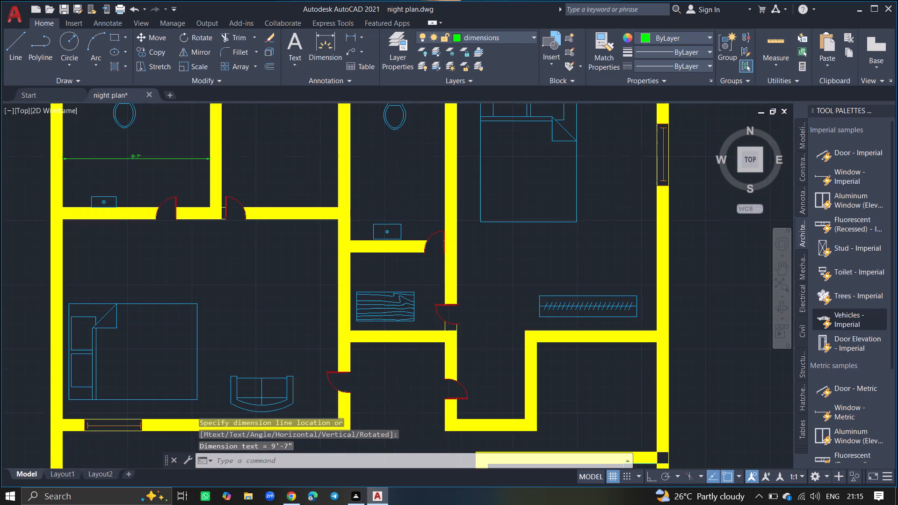
ctrl+scroll(80, 130, down, 2)
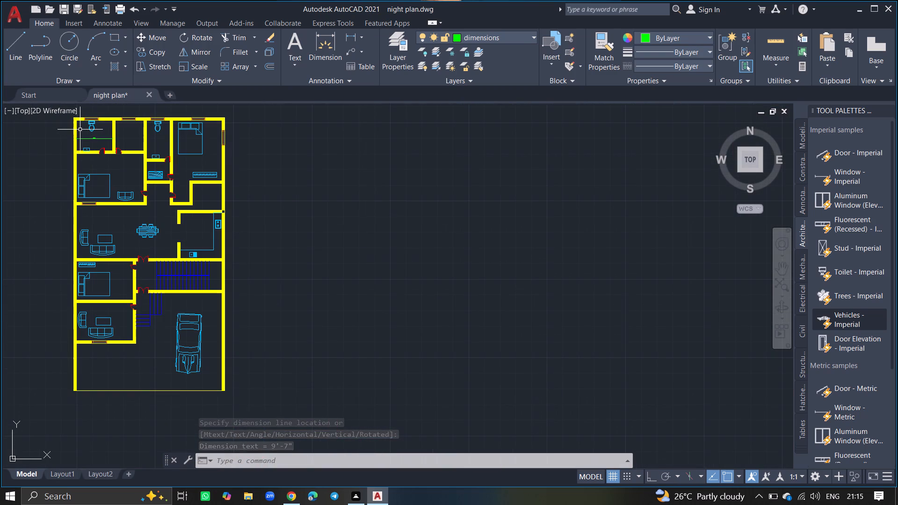
ctrl+scroll(80, 117, up, 6)
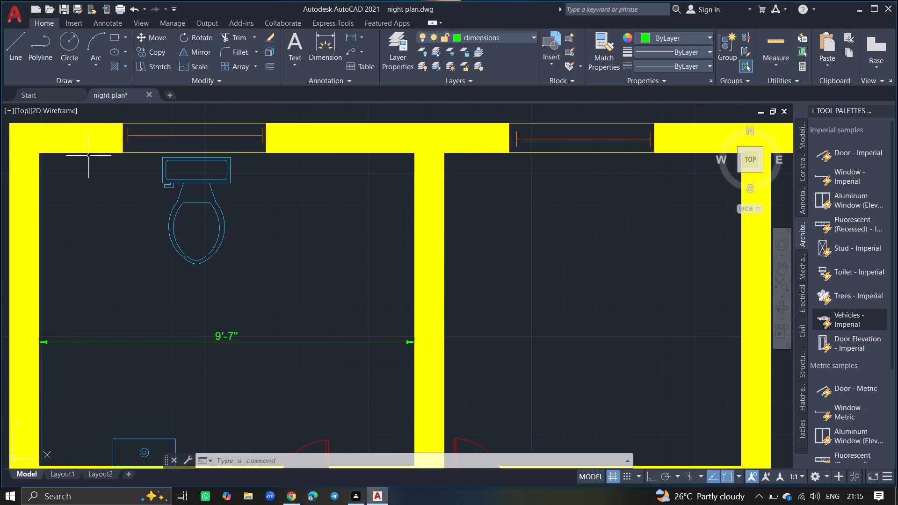
text(dim)
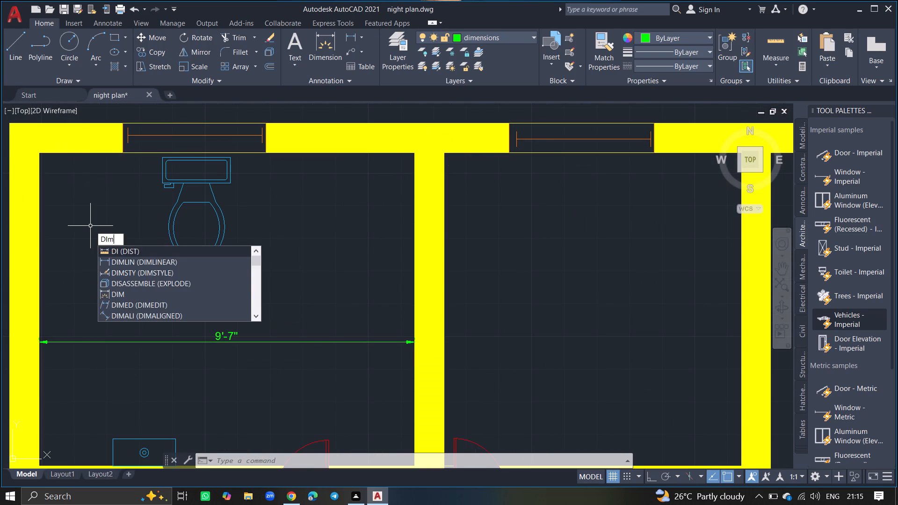
click(111, 260)
ctrl+scroll(80, 225, down, 1)
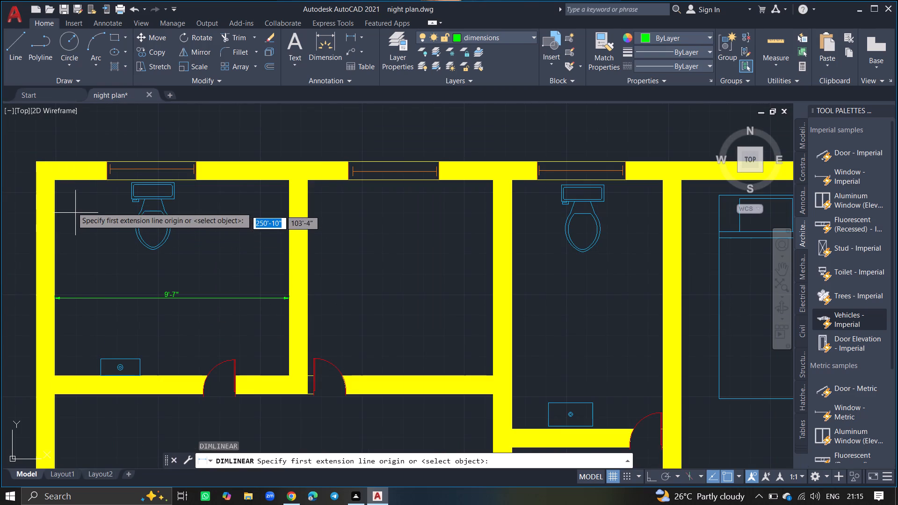
drag(68, 181, 68, 302)
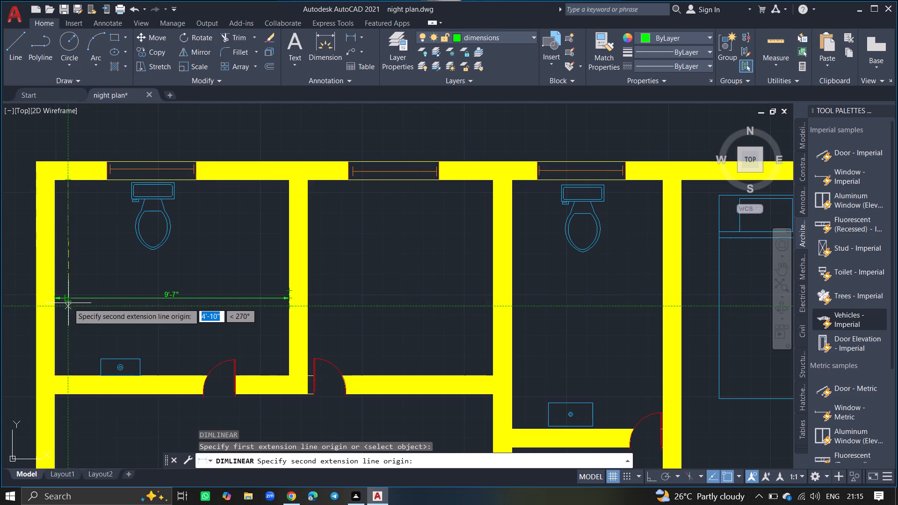
click(70, 375)
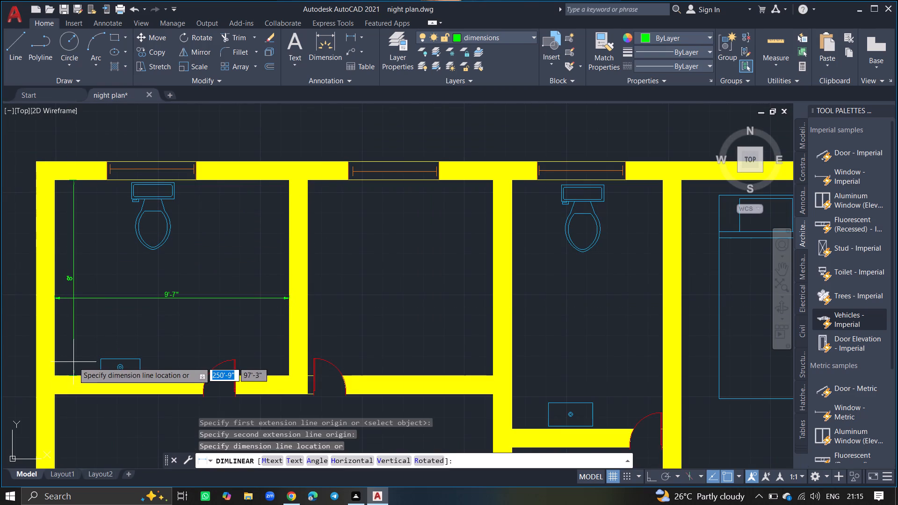
click(77, 355)
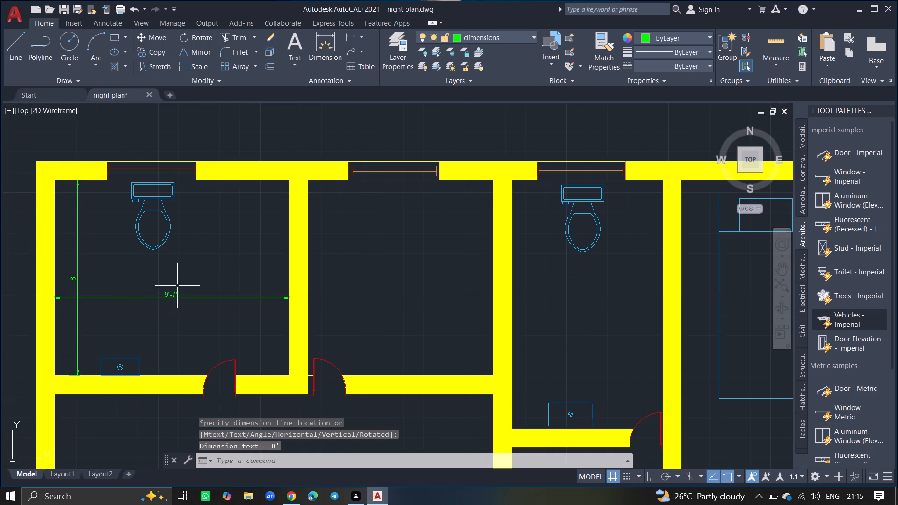
Add a vertical linear dimension for the inside depth of the empty room east of that bathroom, near its east wall.
text(dim)
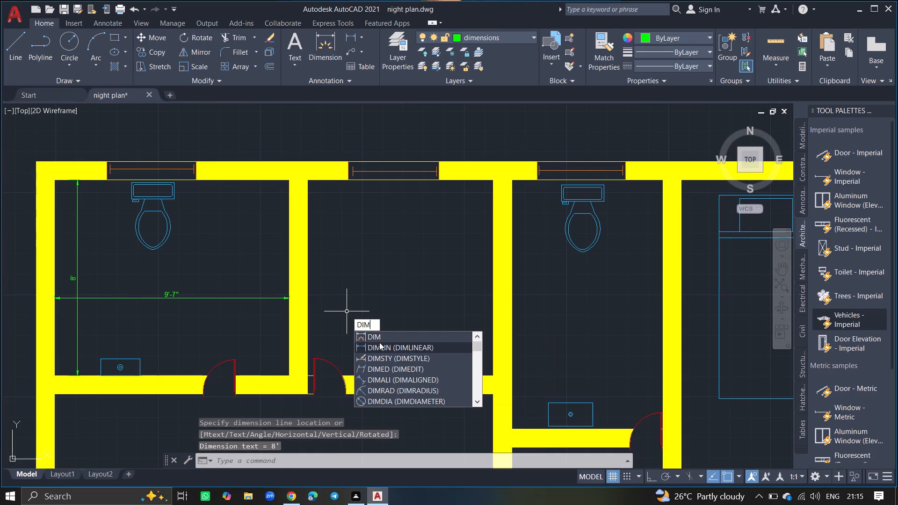
click(379, 342)
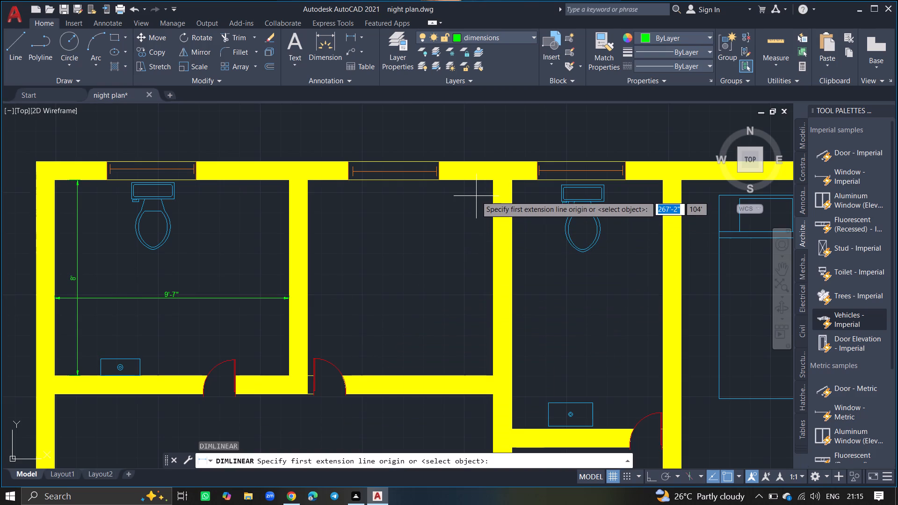
click(475, 182)
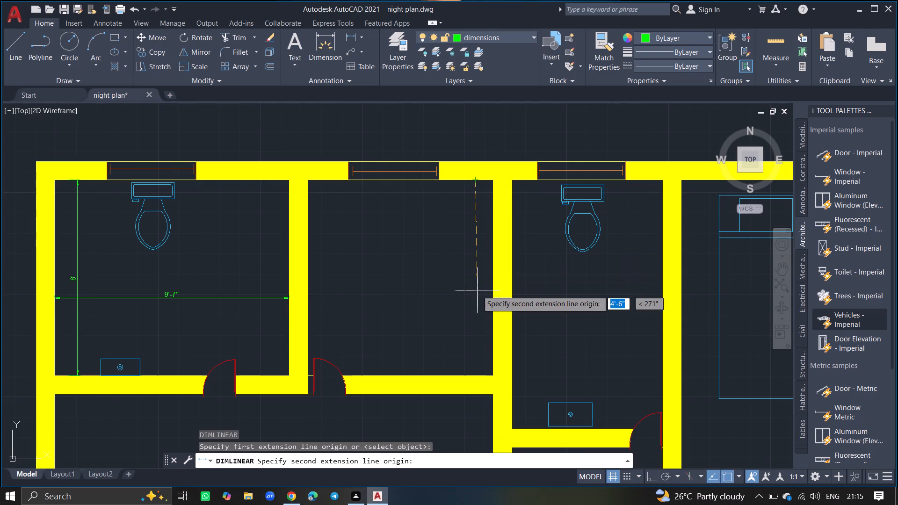
click(476, 374)
click(477, 355)
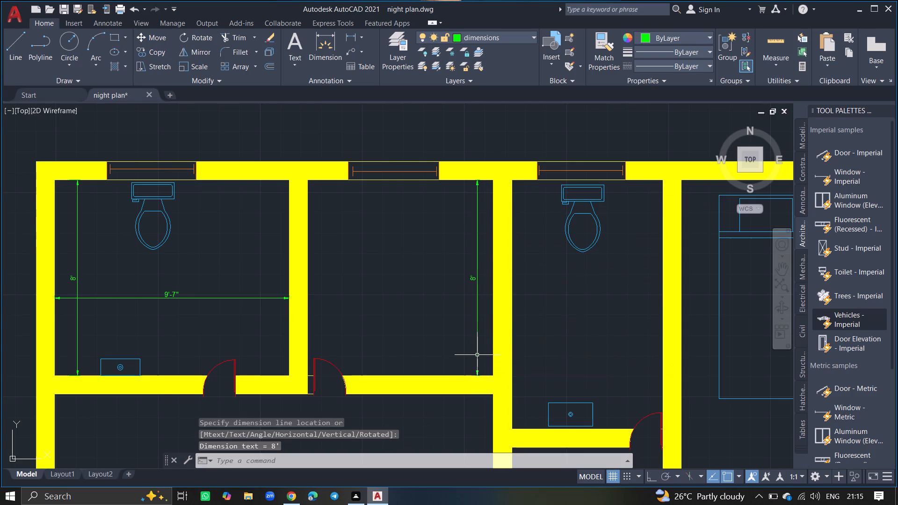
Add a horizontal linear dimension for the same empty room's inside width, just below its north wall.
text(diml)
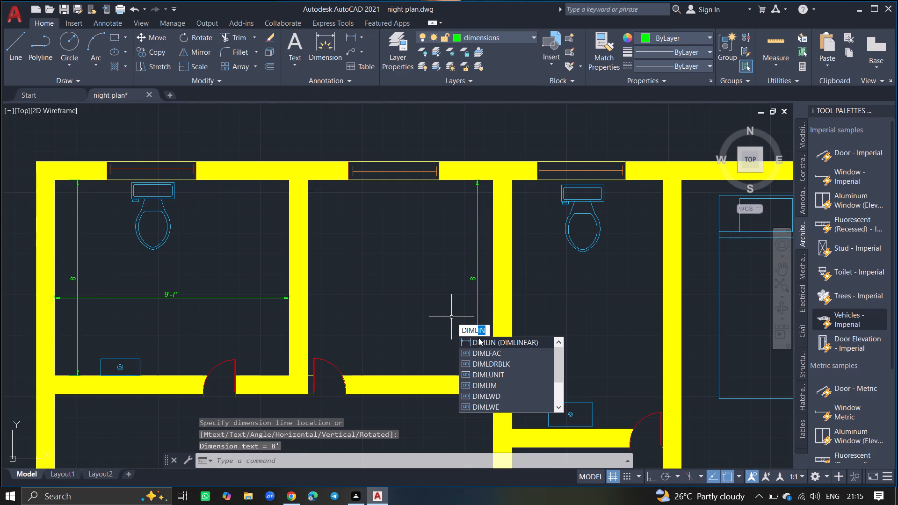
click(480, 339)
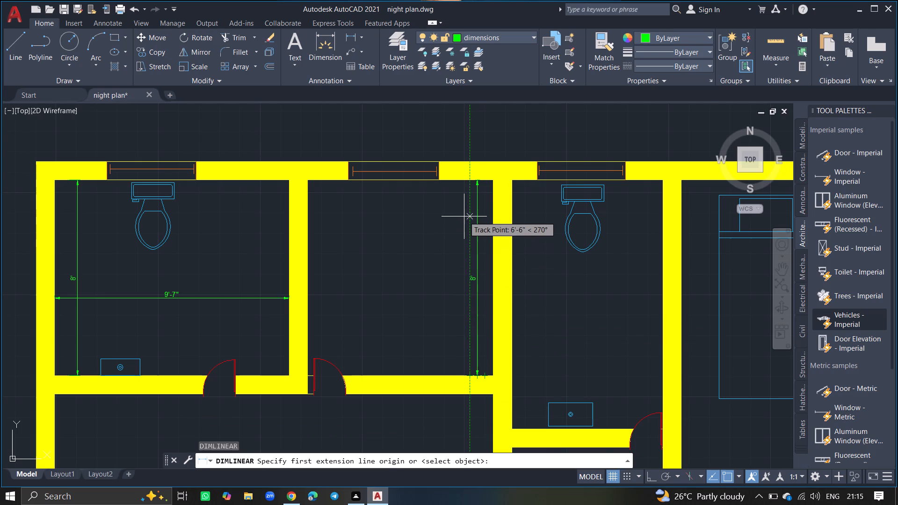
drag(490, 201, 427, 204)
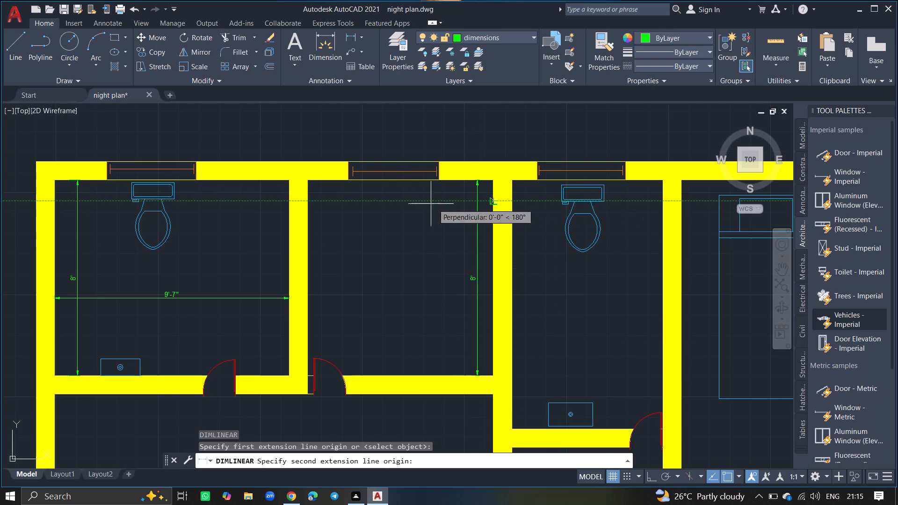
drag(427, 204, 392, 195)
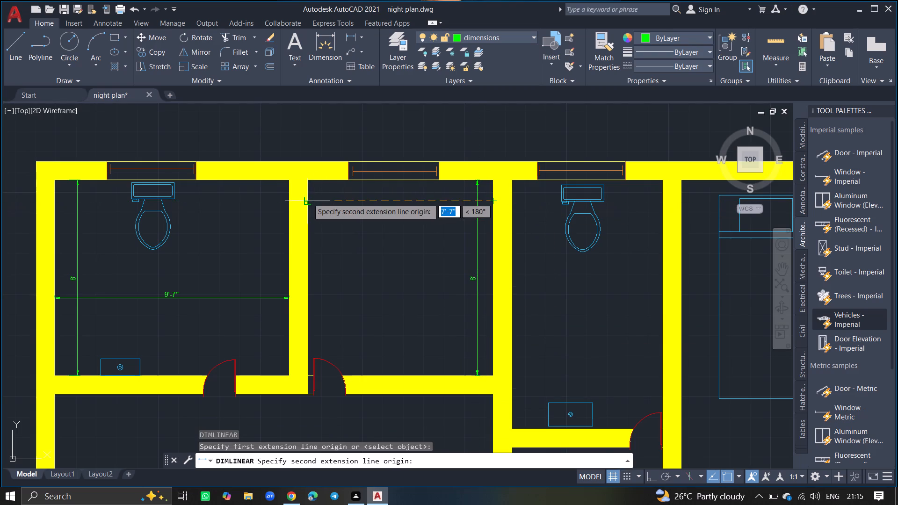
click(308, 198)
click(307, 200)
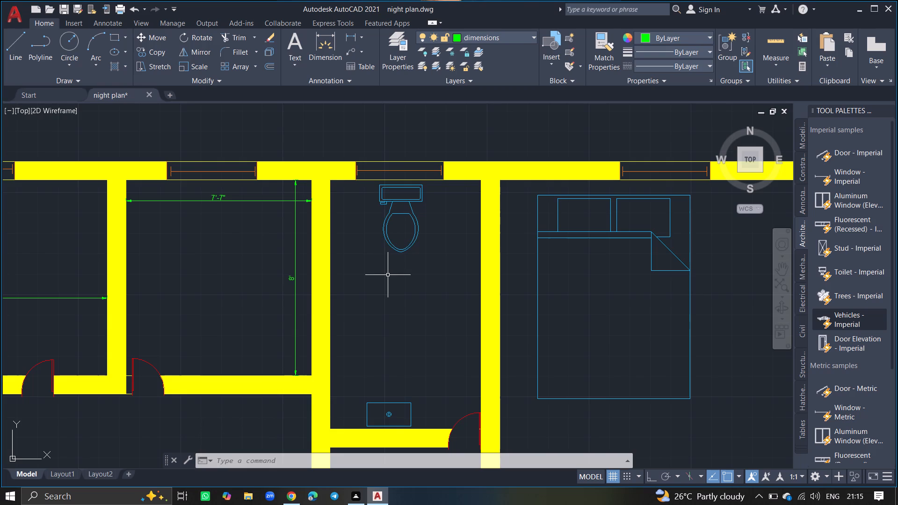
Add a vertical linear dimension for the second bathroom's inside depth, placed just inside its west wall.
text(dim)
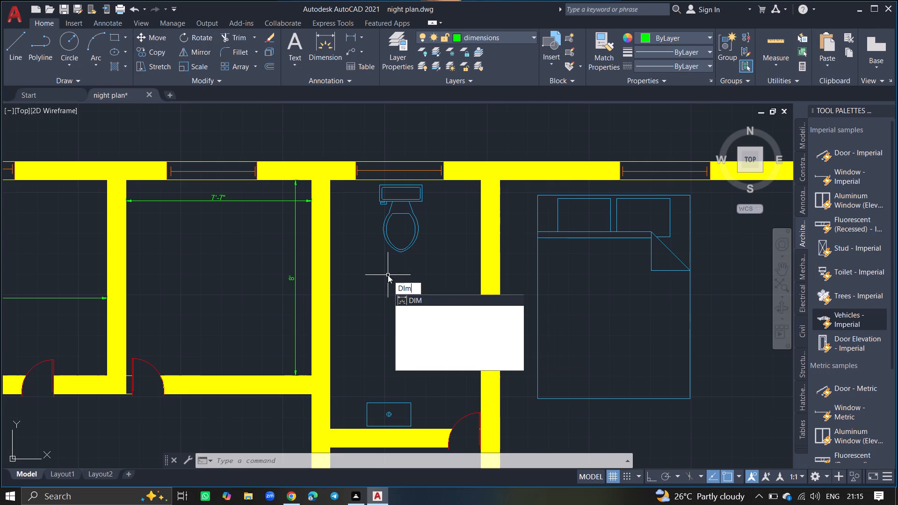
click(415, 308)
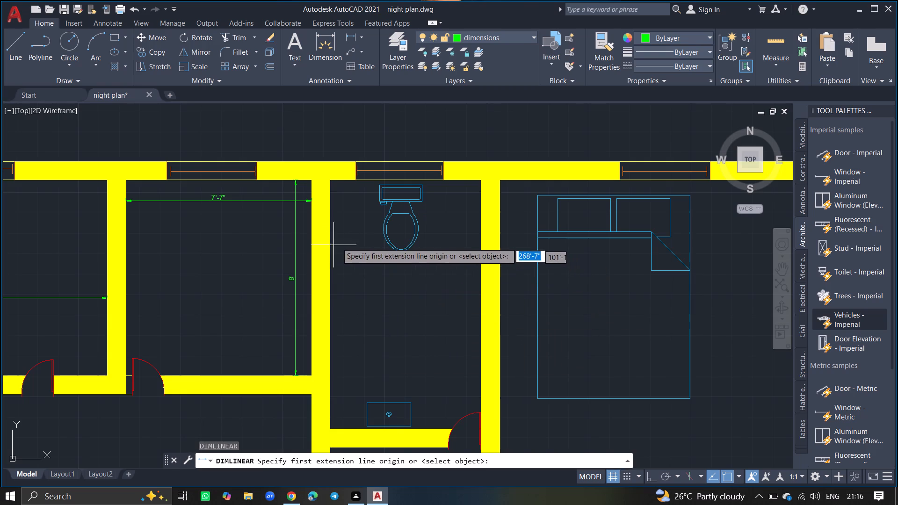
drag(340, 181, 333, 331)
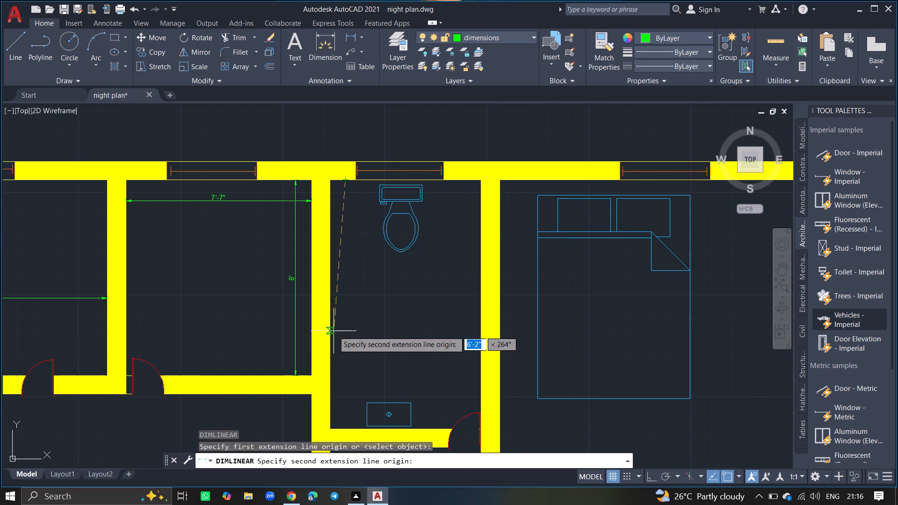
click(343, 427)
click(348, 399)
Add a horizontal linear dimension for the second bathroom's inside width, placed at the front edge of the toilet.
text(diml)
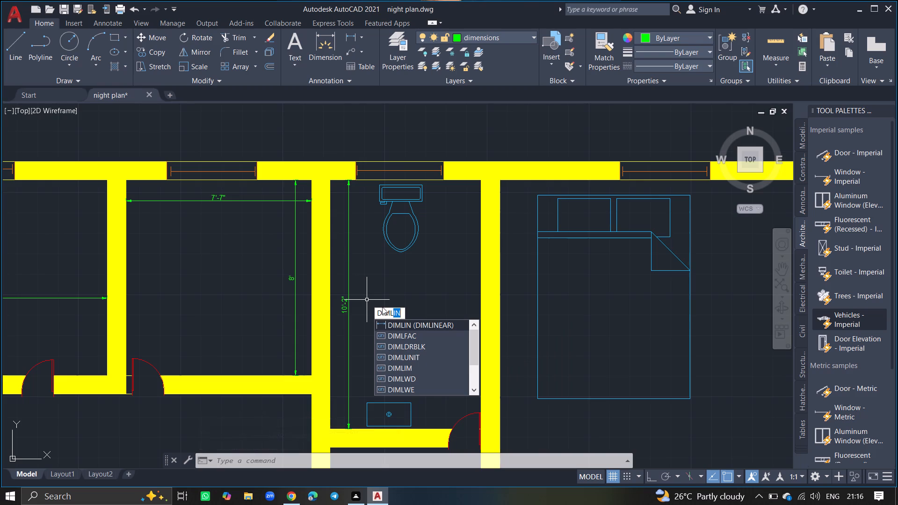
click(391, 322)
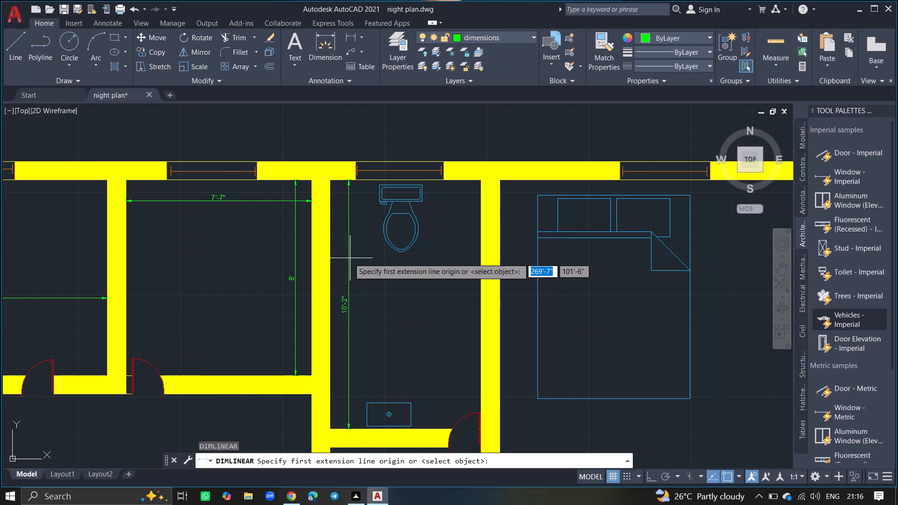
drag(332, 257, 470, 272)
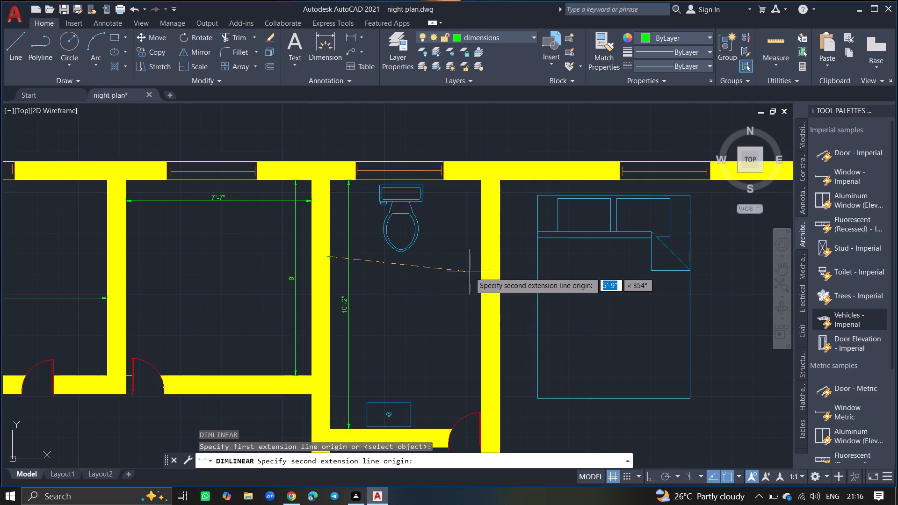
click(480, 258)
click(470, 258)
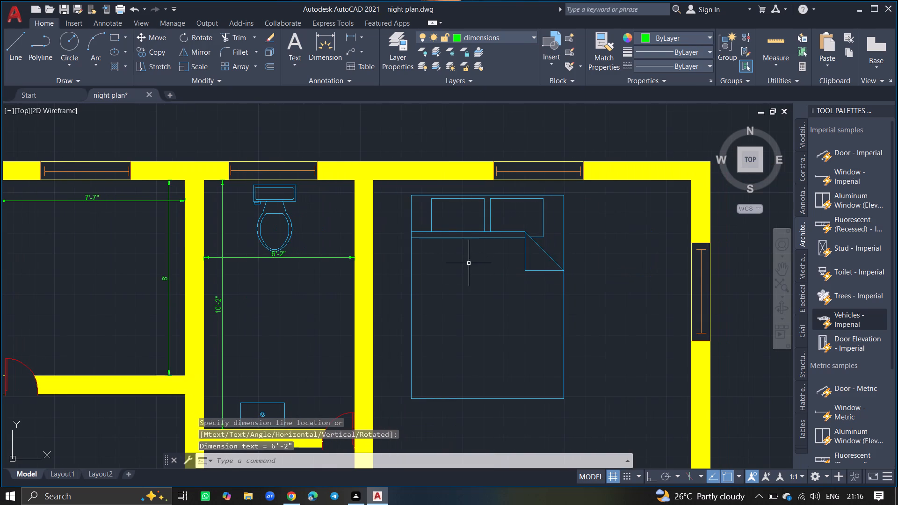
Add a horizontal linear dimension for the north-east bedroom's inside width, crossing the upper part of the bed.
text(diml)
key(Return)
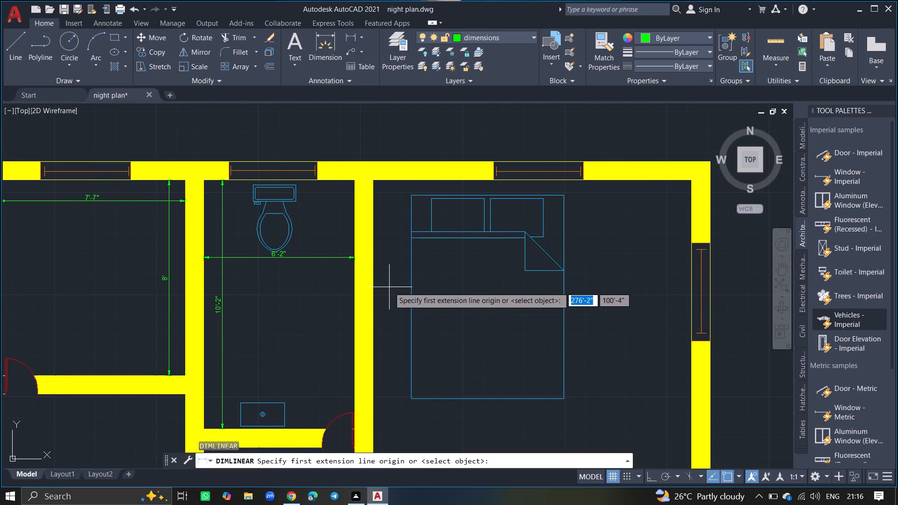
drag(374, 267, 534, 262)
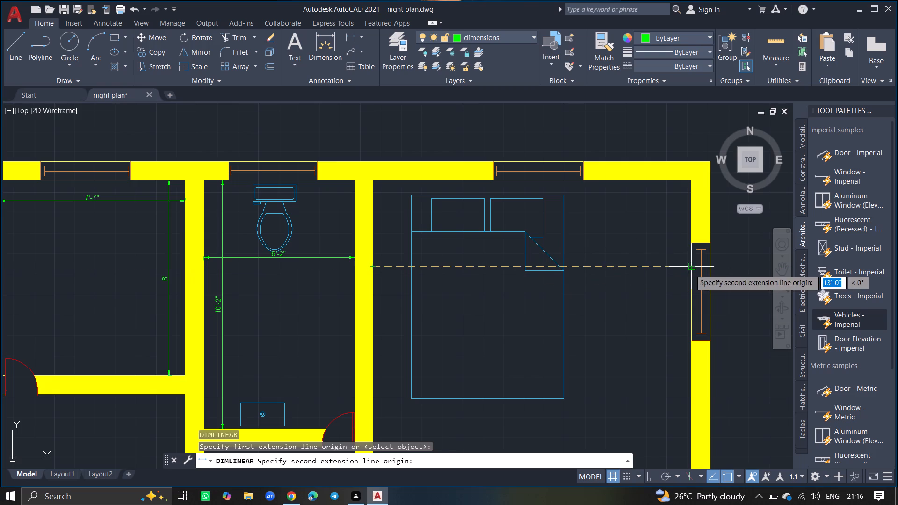
drag(690, 269, 648, 267)
click(648, 267)
Add a vertical linear dimension for the north-east bedroom's inside depth, from the wall behind the wardrobe to the north wall, near the east wall.
ctrl+scroll(648, 267, down, 4)
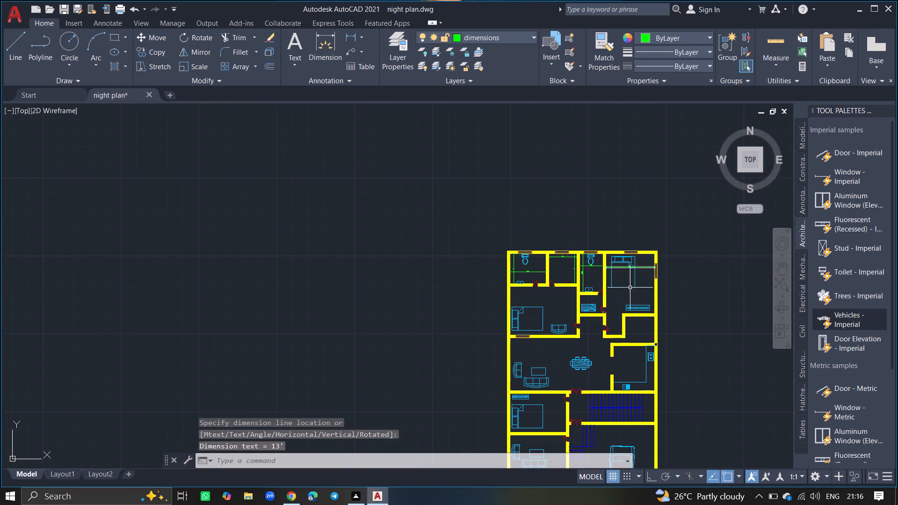
ctrl+scroll(621, 301, up, 3)
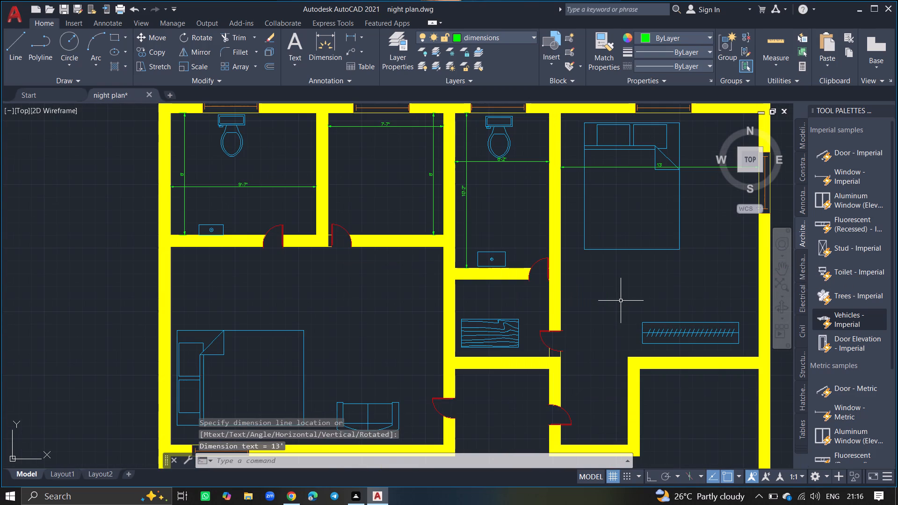
text(diml)
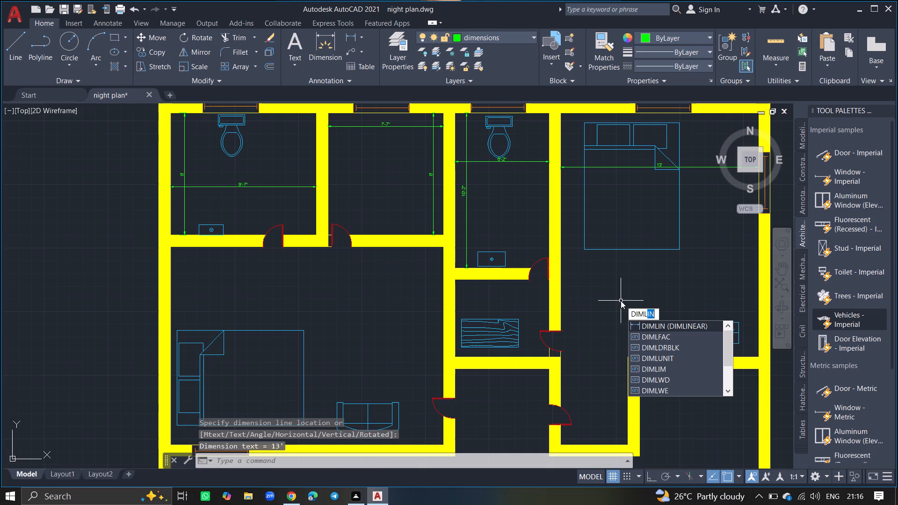
drag(643, 324, 643, 315)
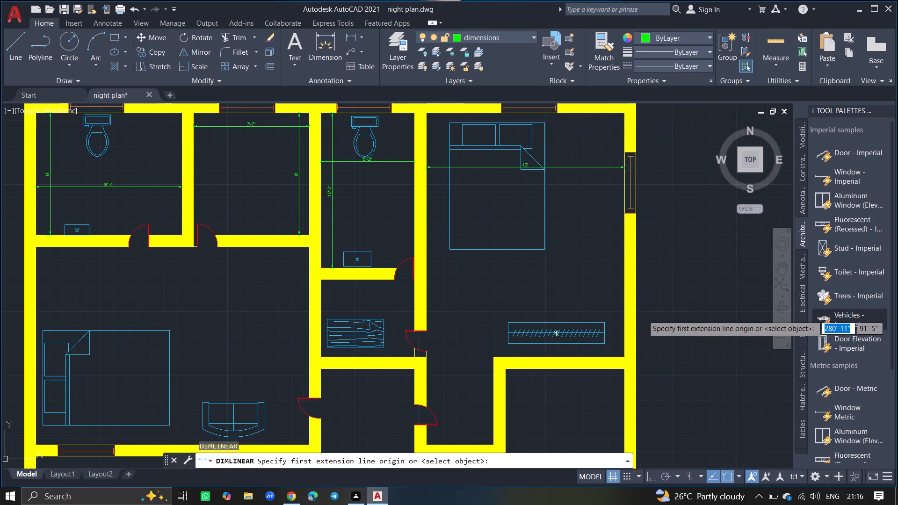
drag(579, 357, 565, 258)
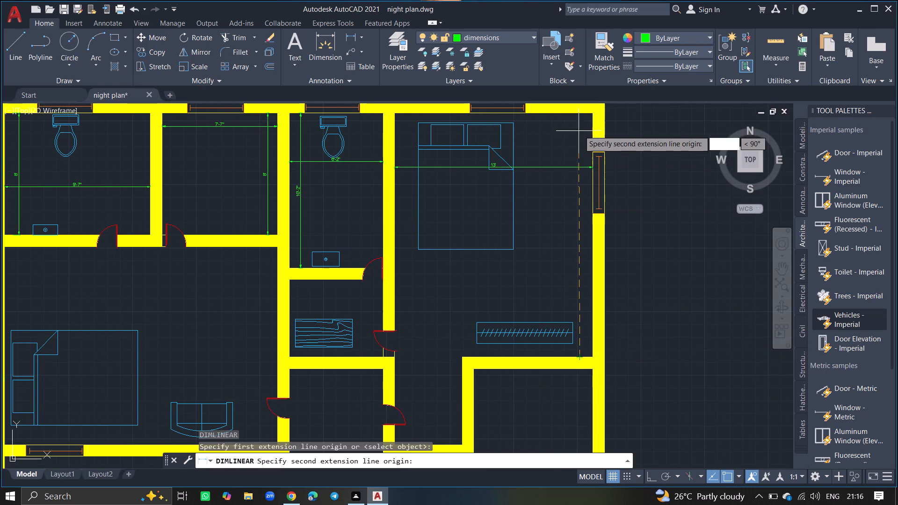
click(581, 114)
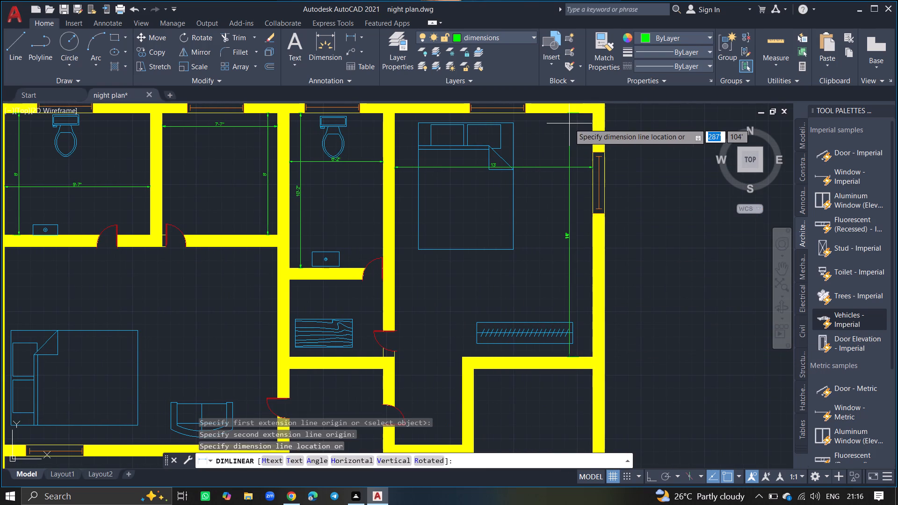
click(569, 123)
Add a vertical linear dimension for the inside depth of the west bedroom below the north-west bathroom, near its west wall.
ctrl+scroll(519, 179, down, 5)
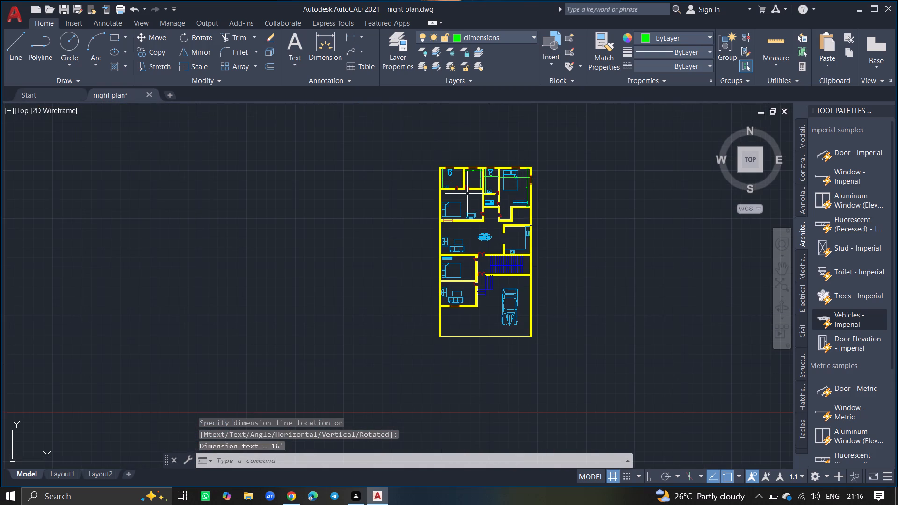
ctrl+scroll(466, 194, up, 2)
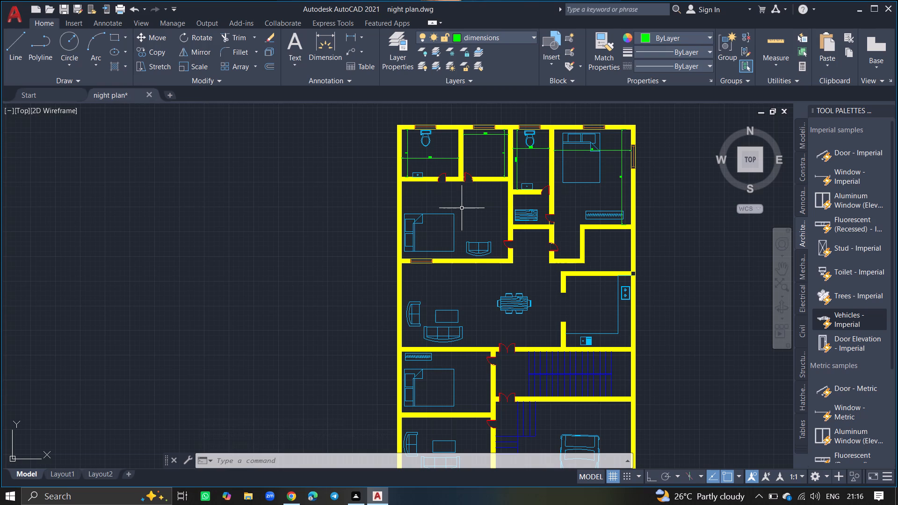
text(diml)
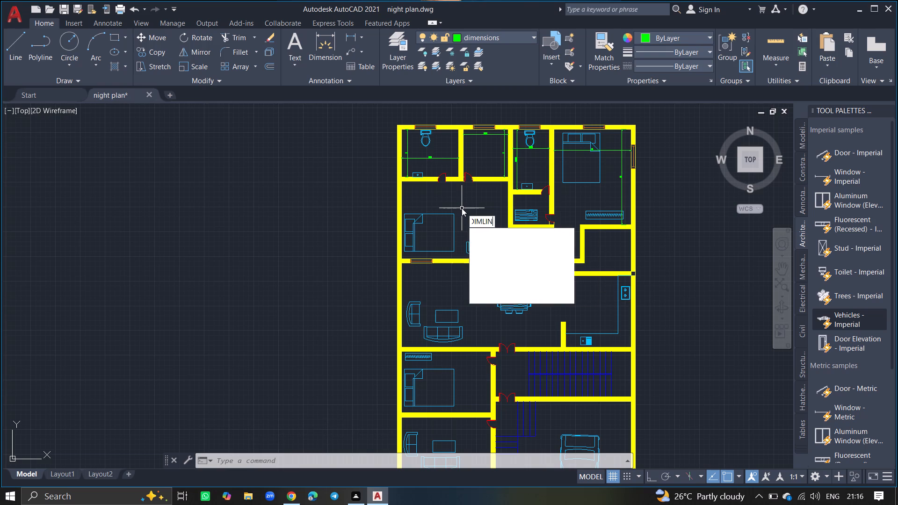
ctrl+scroll(462, 208, up, 4)
click(516, 231)
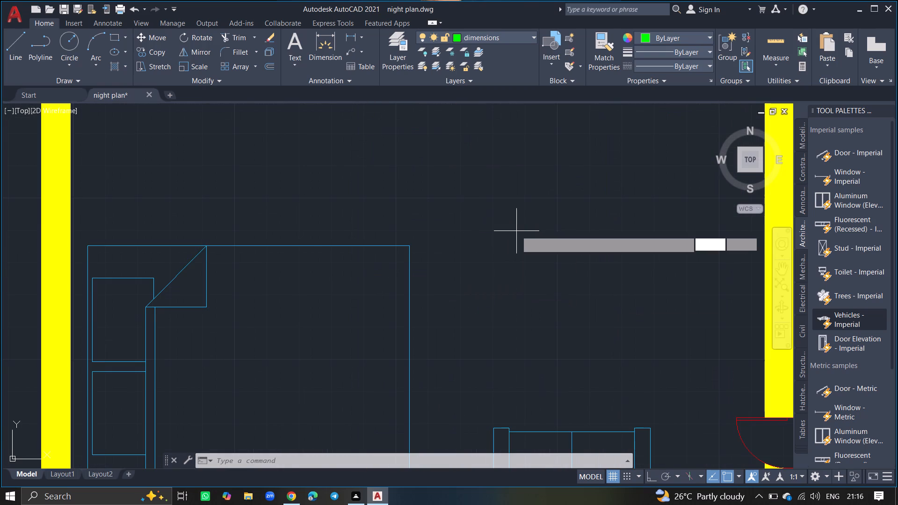
ctrl+scroll(516, 231, down, 2)
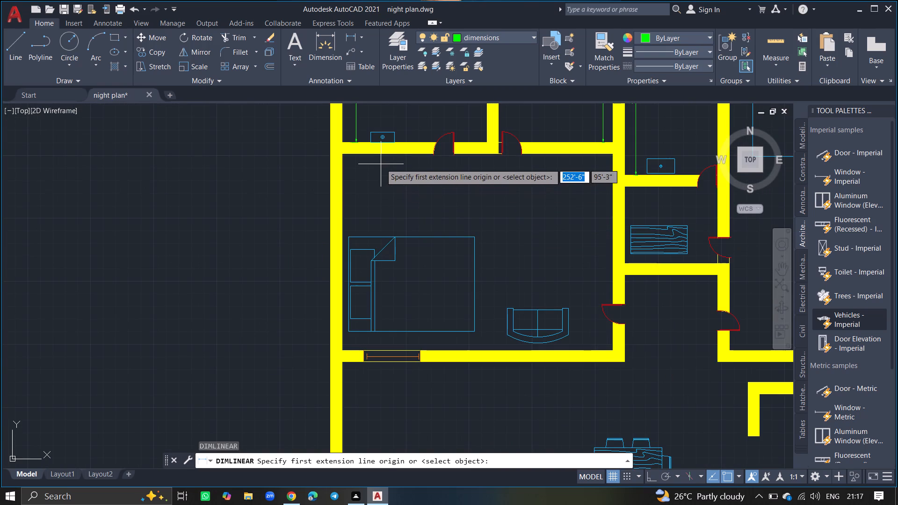
drag(378, 152, 376, 254)
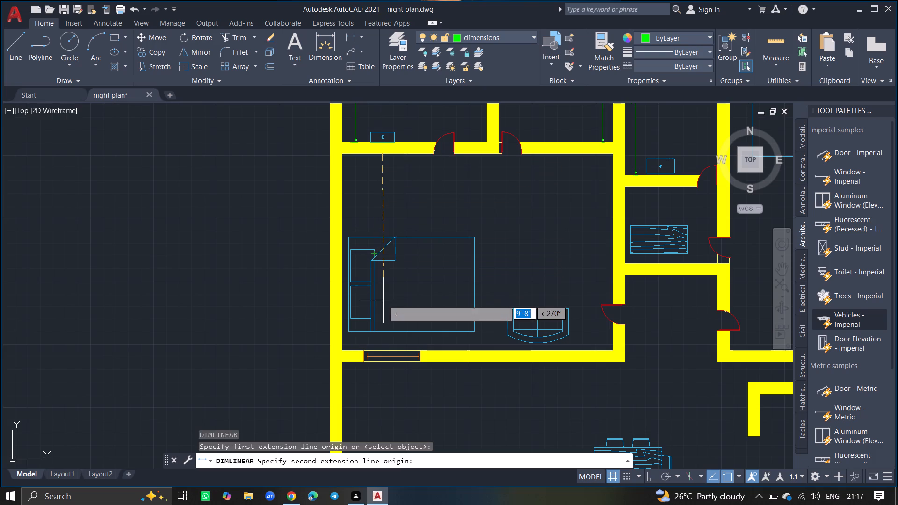
drag(383, 349, 370, 307)
click(370, 307)
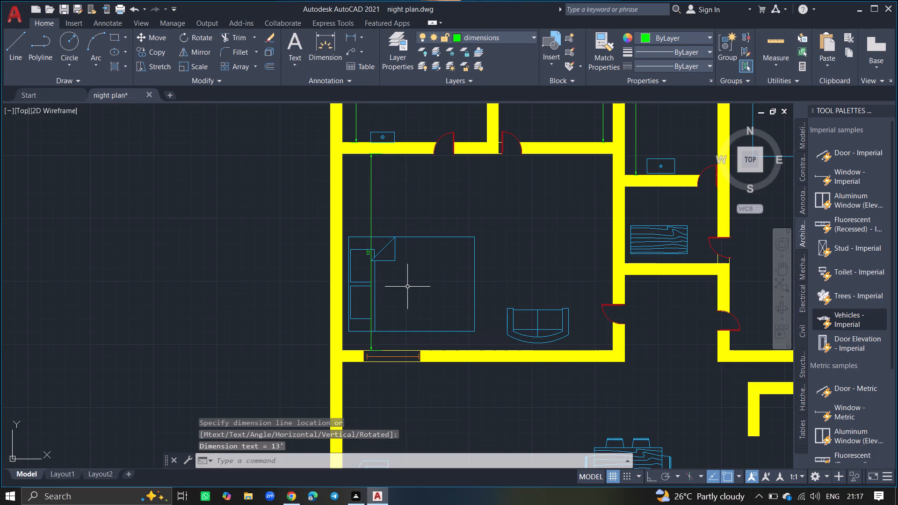
Add a horizontal linear dimension for the same west bedroom's inside width, just below its north wall.
text(diml)
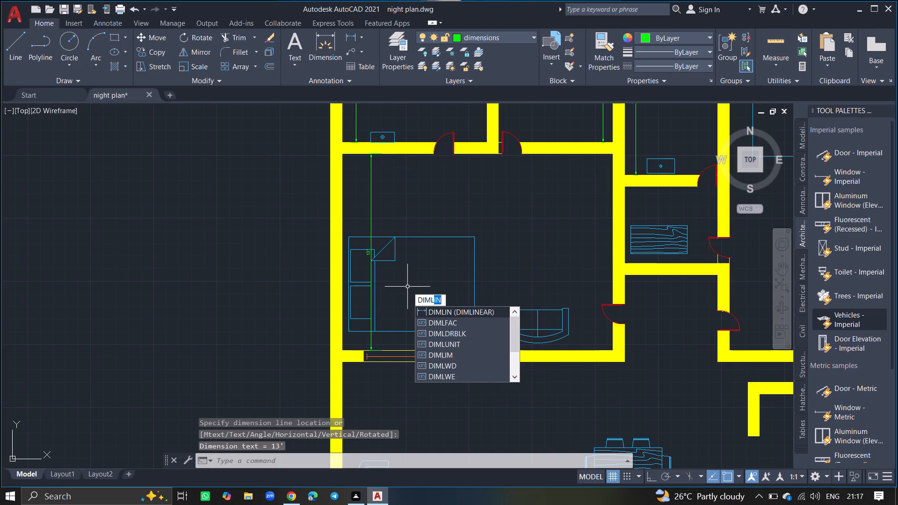
click(431, 310)
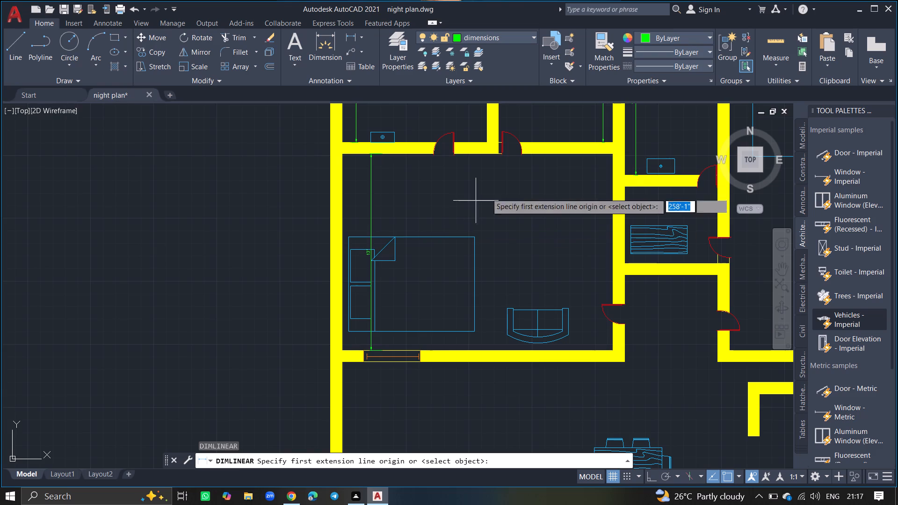
drag(611, 173, 476, 191)
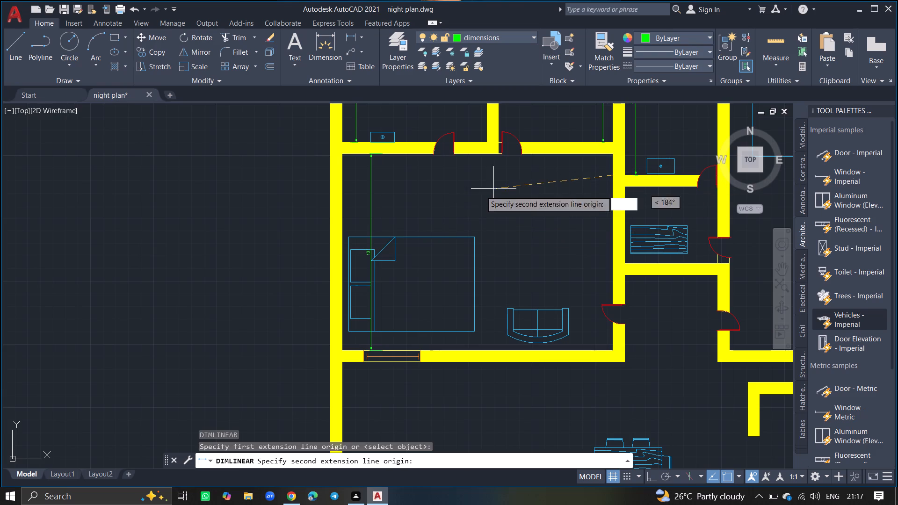
drag(476, 191, 472, 192)
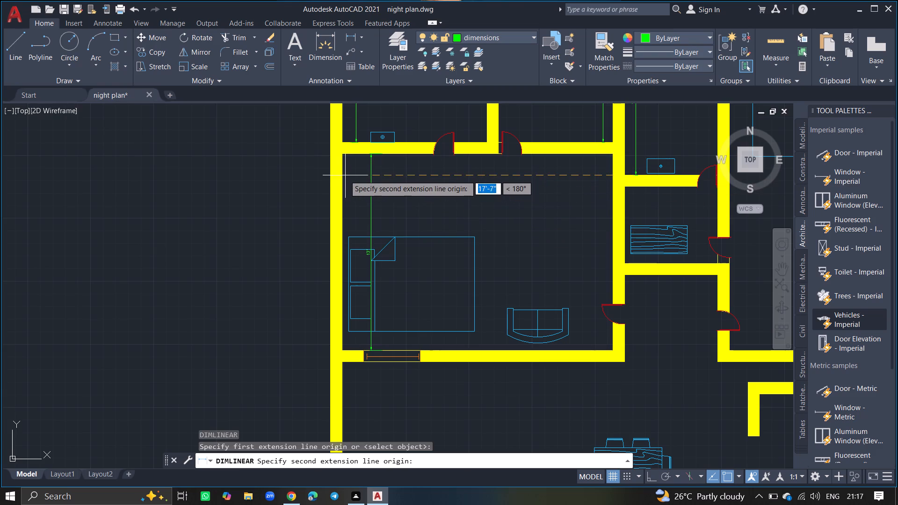
click(344, 175)
click(344, 180)
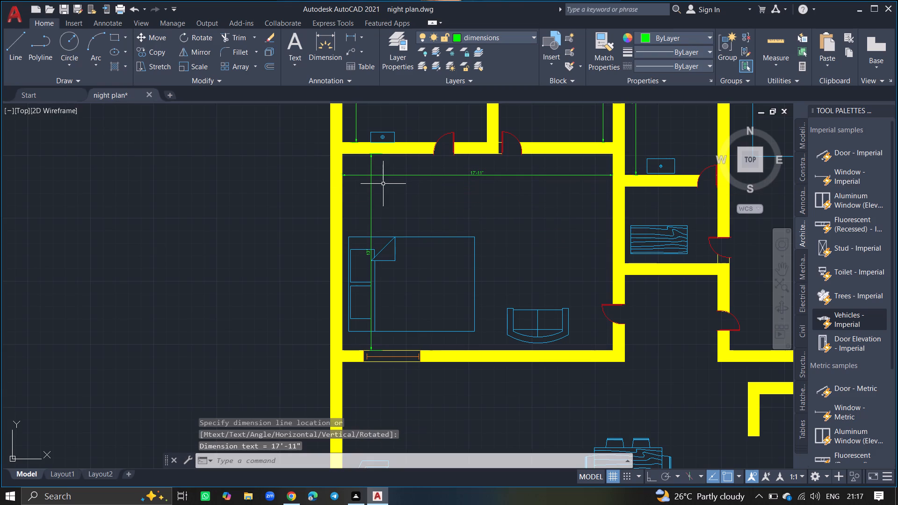
Add a horizontal linear dimension for the inside width of the small room south of the second bathroom, just below its north wall.
ctrl+scroll(383, 184, down, 3)
ctrl+scroll(453, 189, up, 6)
text(diml)
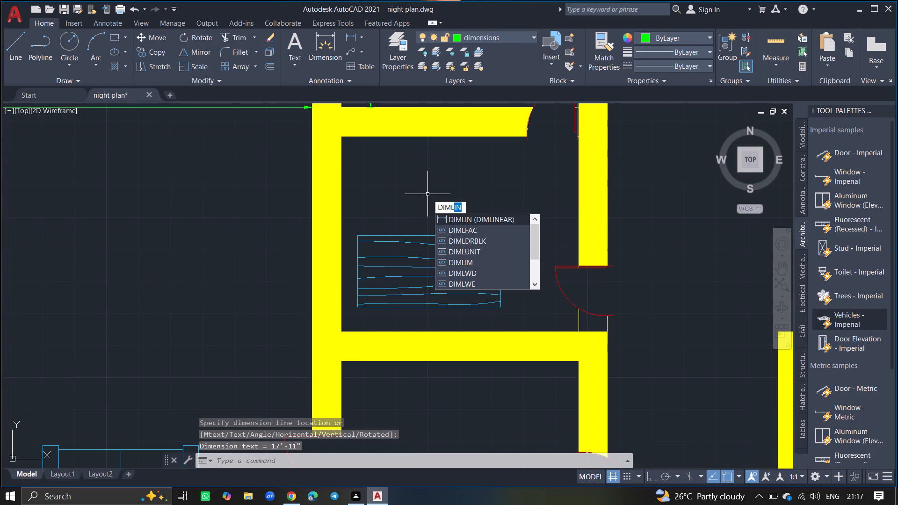
drag(450, 218, 374, 171)
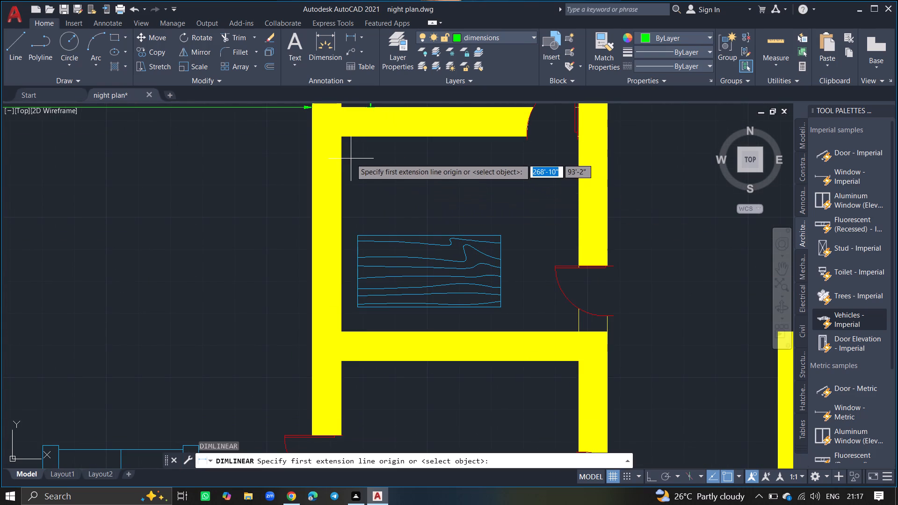
drag(343, 156, 454, 159)
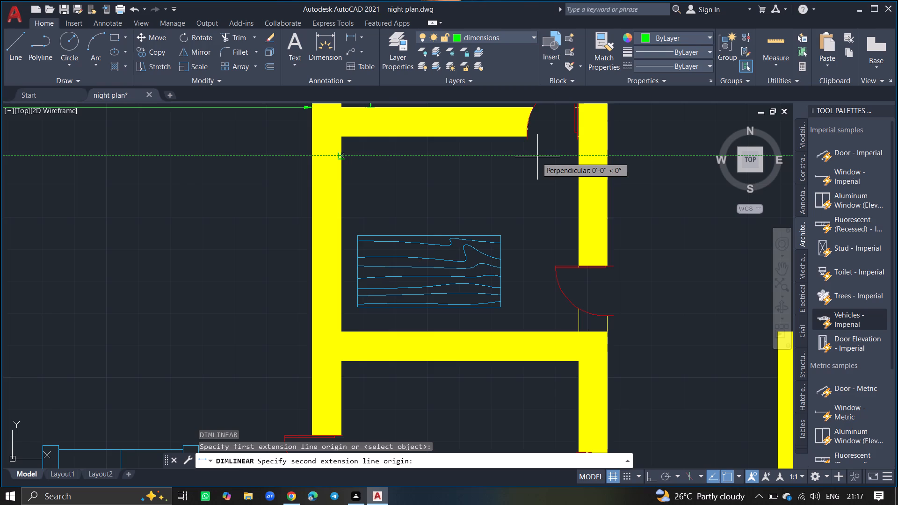
click(575, 157)
click(575, 157)
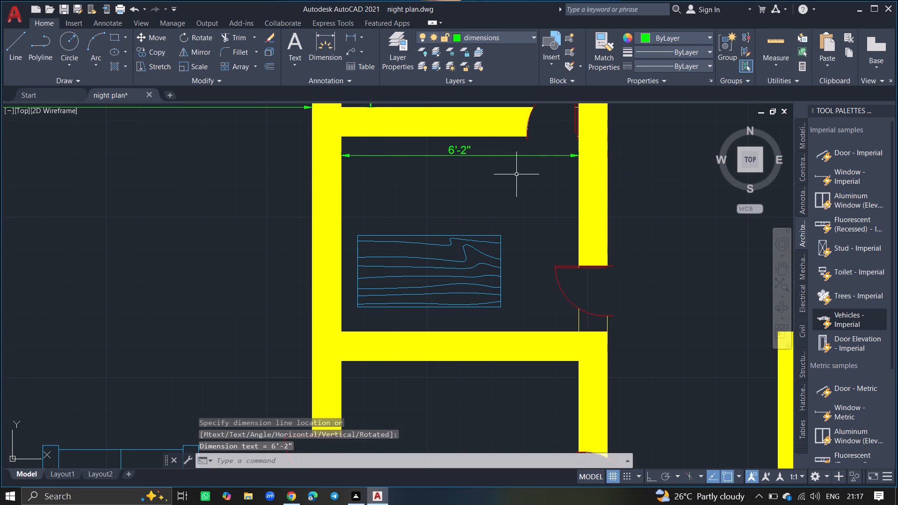
Dimension the kitchen's inside width horizontally with the general Dimension command, placed just below its north wall, and leave the command.
ctrl+scroll(398, 191, down, 3)
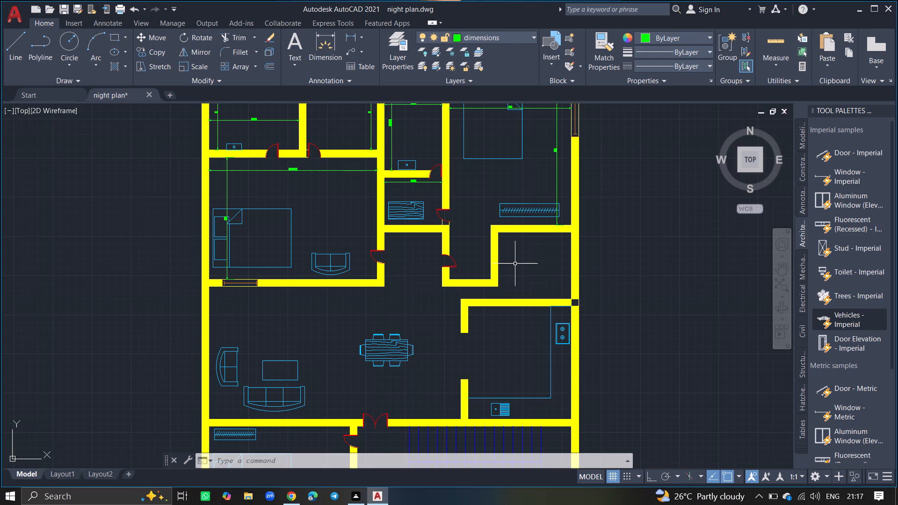
text(dim)
key(Return)
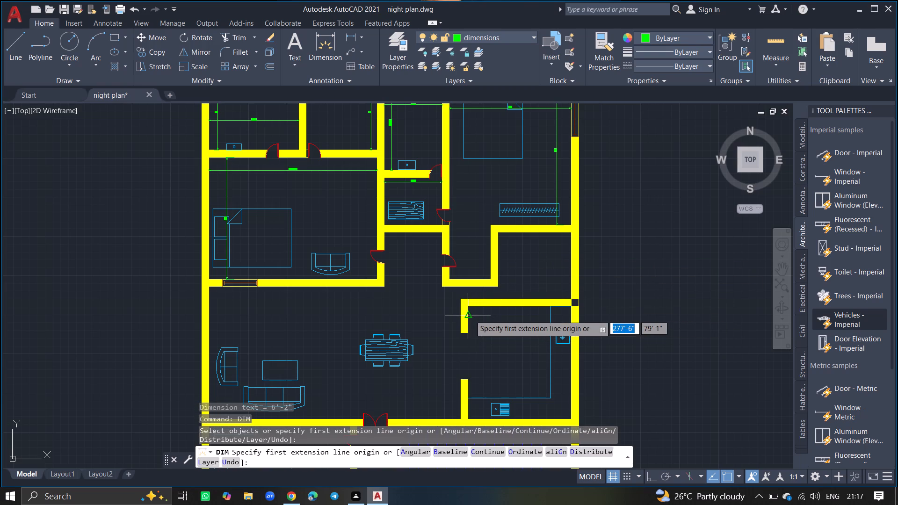
drag(470, 315, 569, 319)
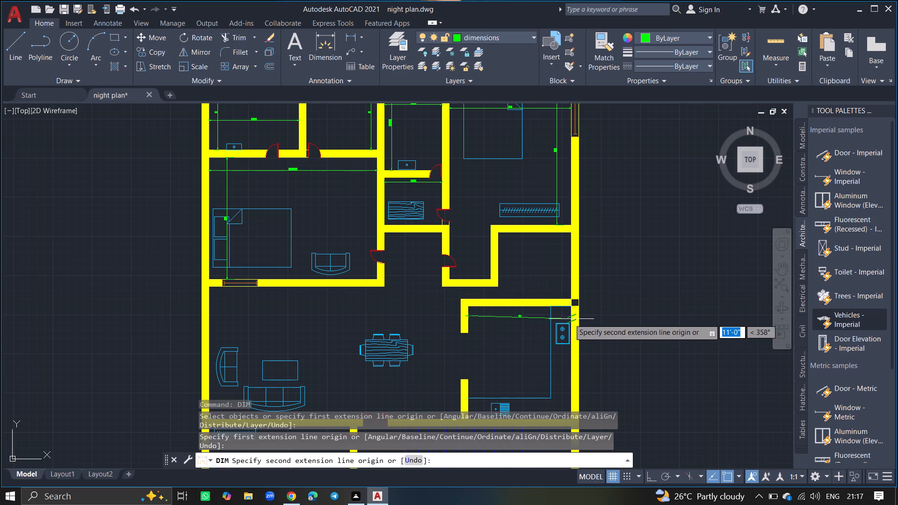
drag(569, 319, 571, 317)
click(571, 317)
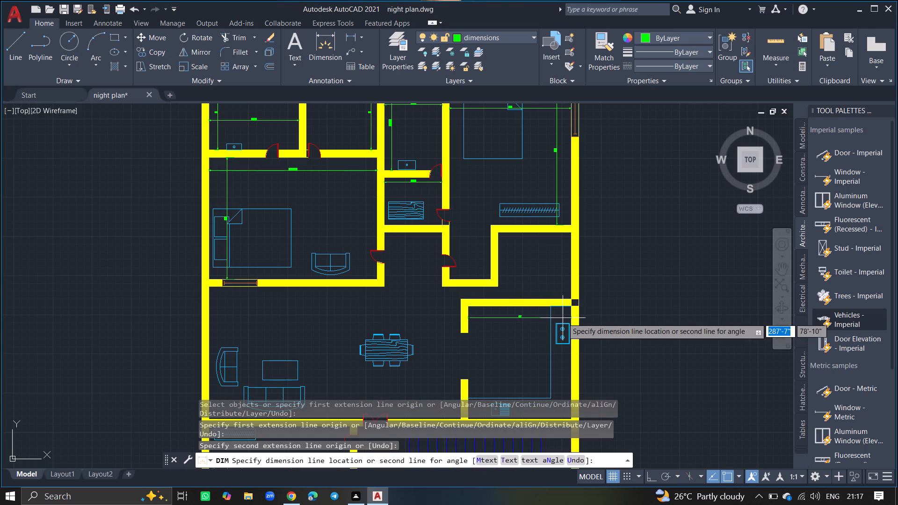
click(563, 318)
text(diml)
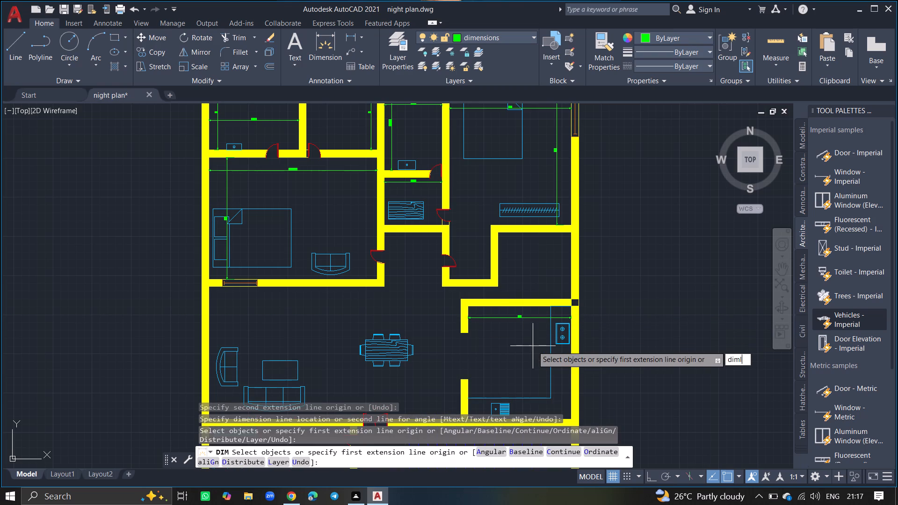
key(Escape)
Add a vertical linear dimension for the kitchen's inside depth, along the front edge of the east counter.
text(diml)
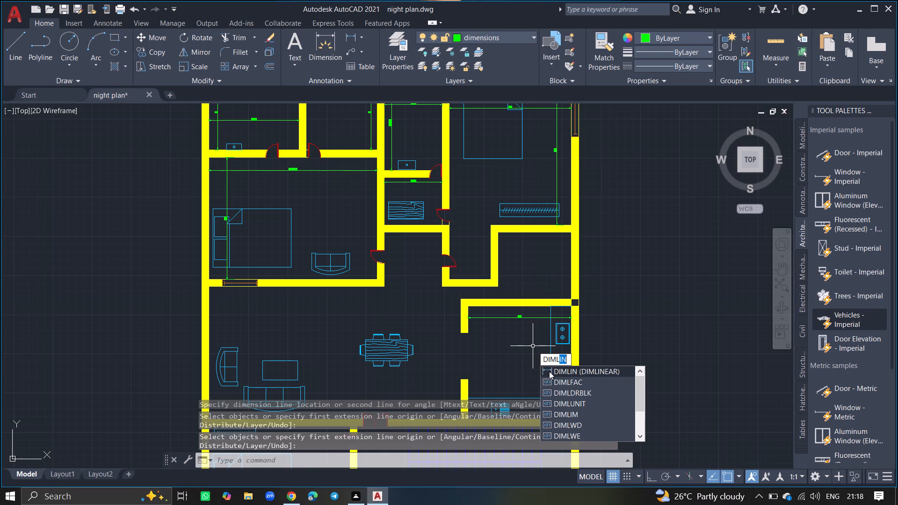
drag(549, 371, 535, 368)
ctrl+scroll(535, 368, down, 3)
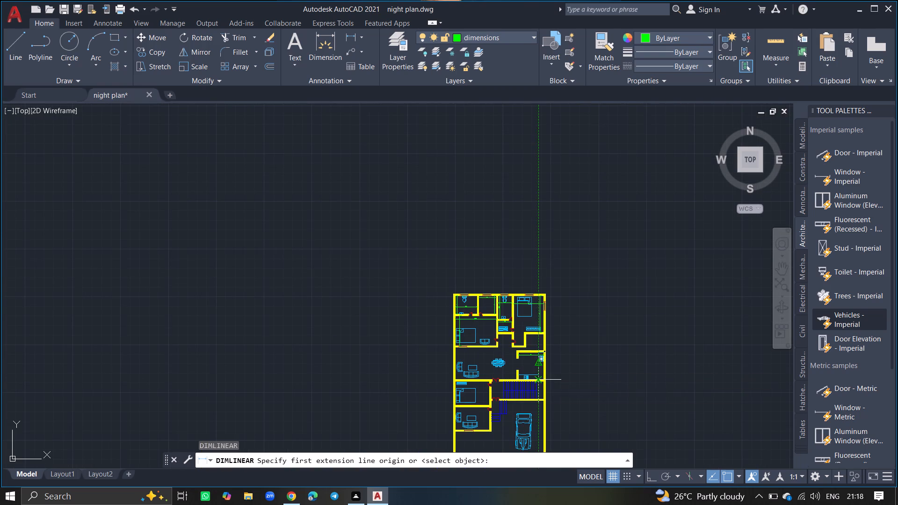
ctrl+scroll(536, 382, up, 6)
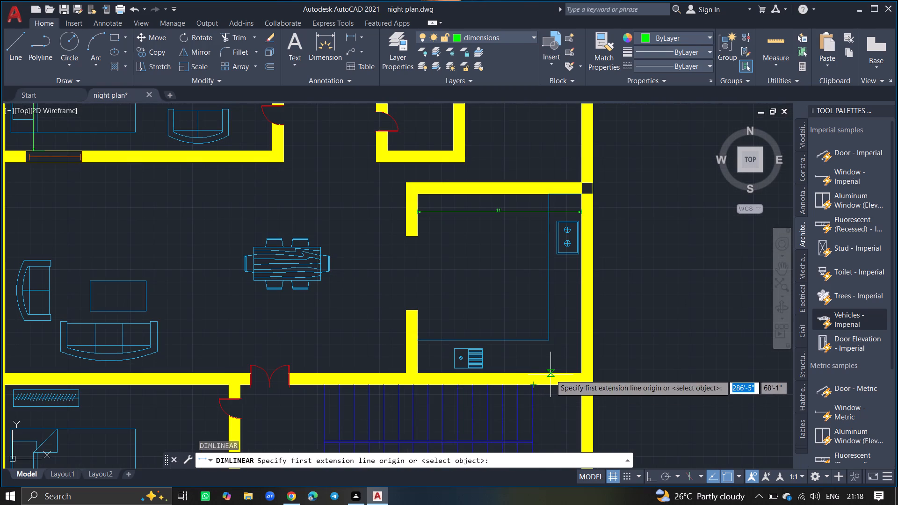
drag(550, 375, 563, 277)
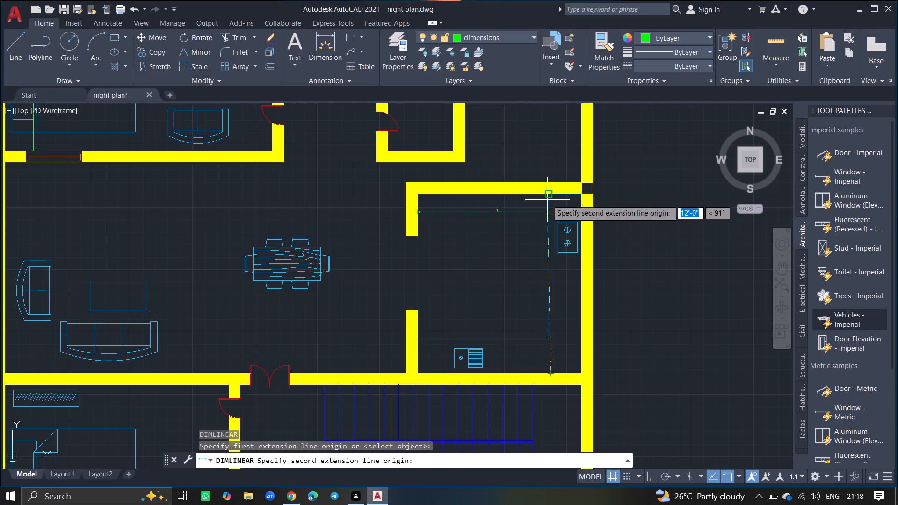
drag(547, 198, 543, 200)
click(543, 200)
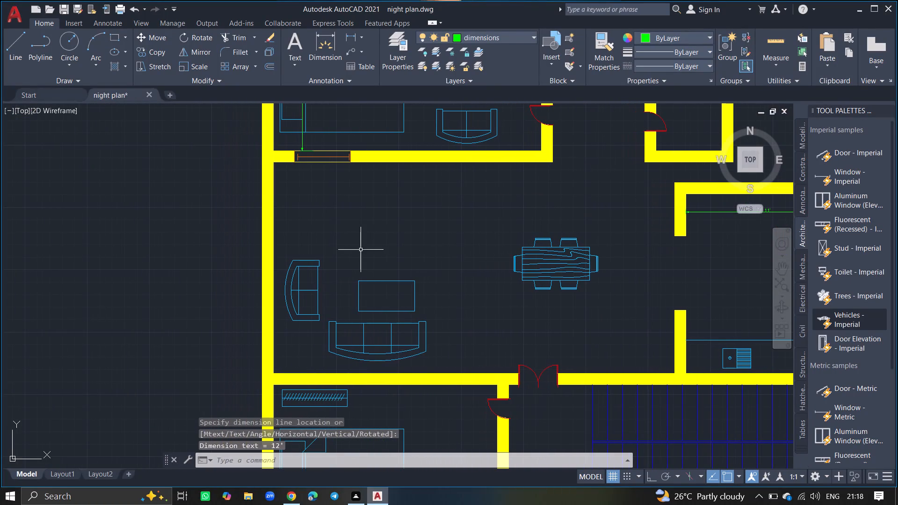
Add a vertical linear dimension for the inside depth of the bedroom south of the living room, near its west wall.
ctrl+scroll(331, 226, down, 2)
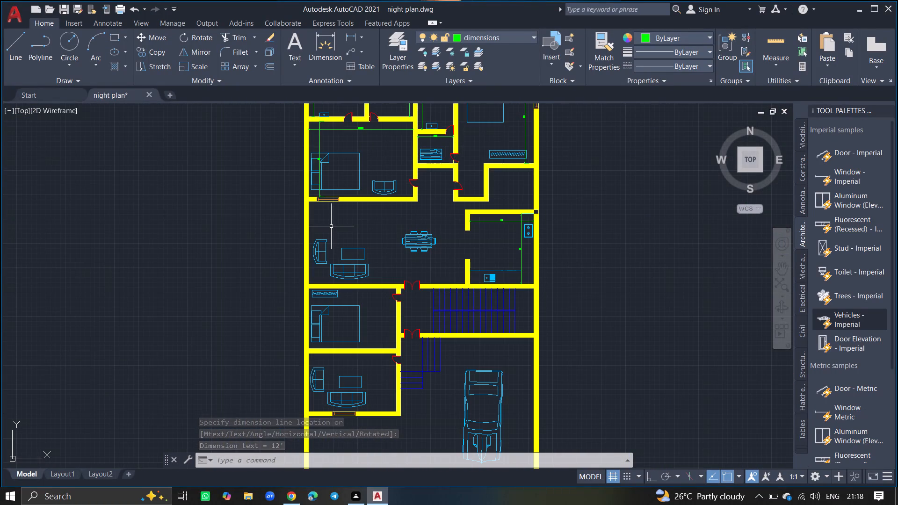
key(space)
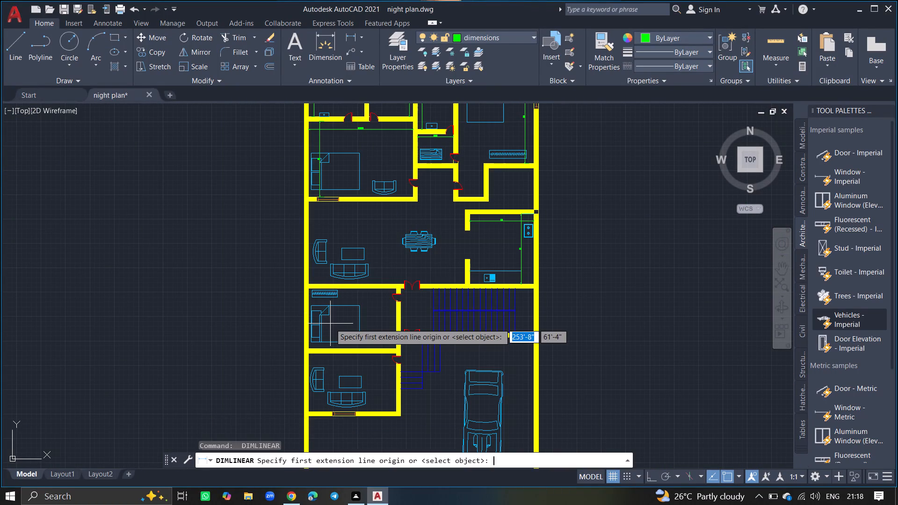
ctrl+scroll(330, 324, up, 3)
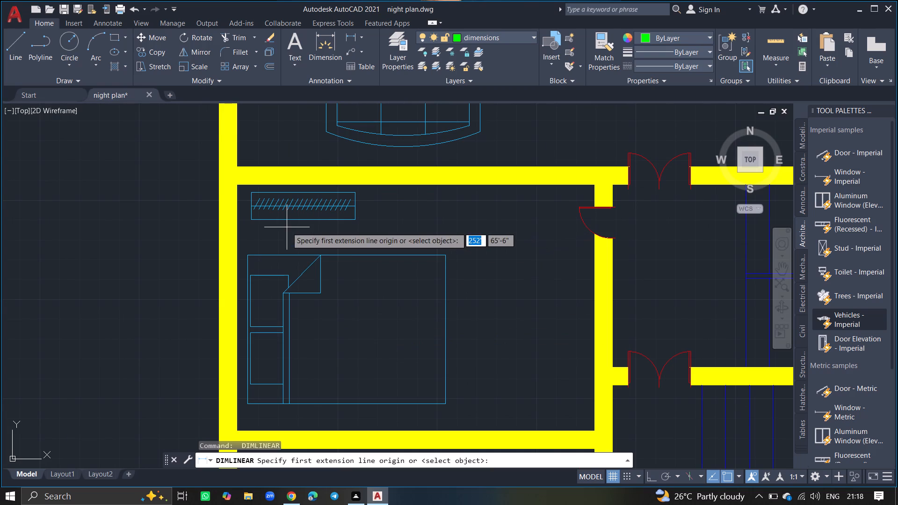
click(245, 188)
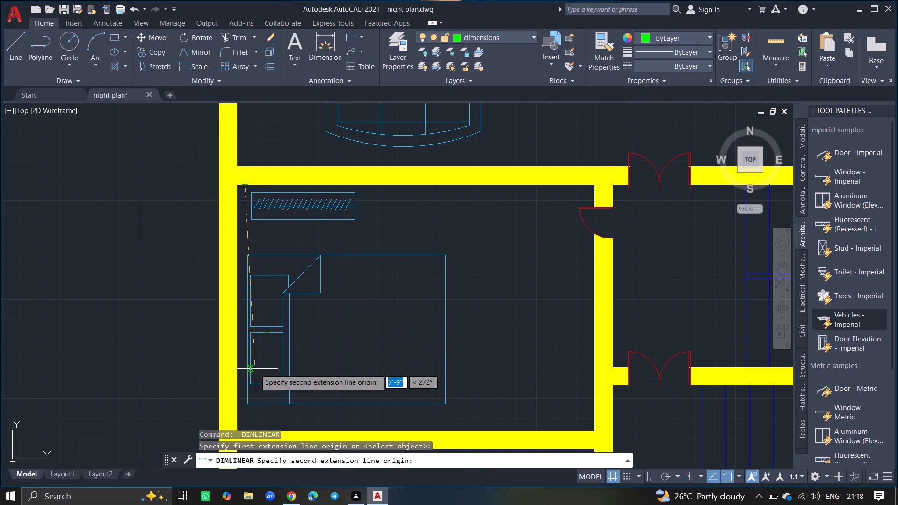
ctrl+scroll(255, 369, down, 3)
ctrl+scroll(249, 383, up, 5)
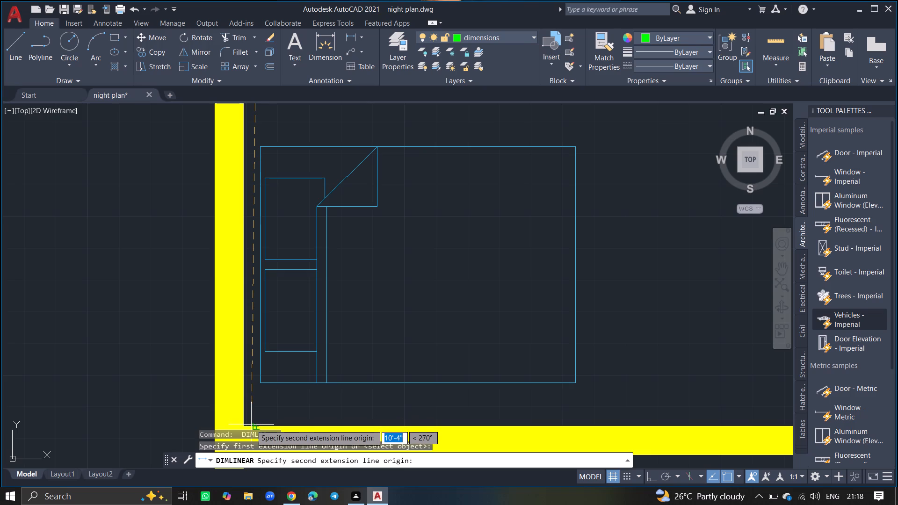
drag(251, 425, 262, 422)
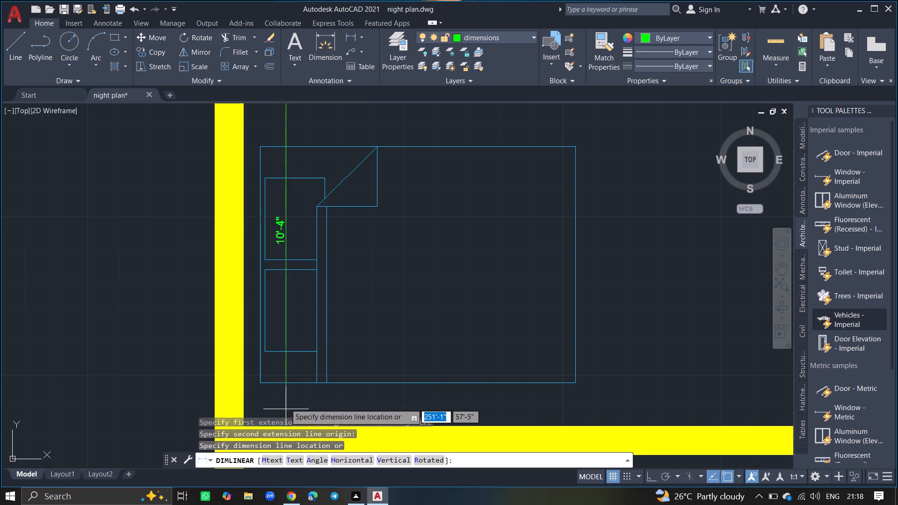
drag(289, 399, 312, 369)
Add a horizontal linear dimension for the same bedroom's inside width, just above its south wall.
key(space)
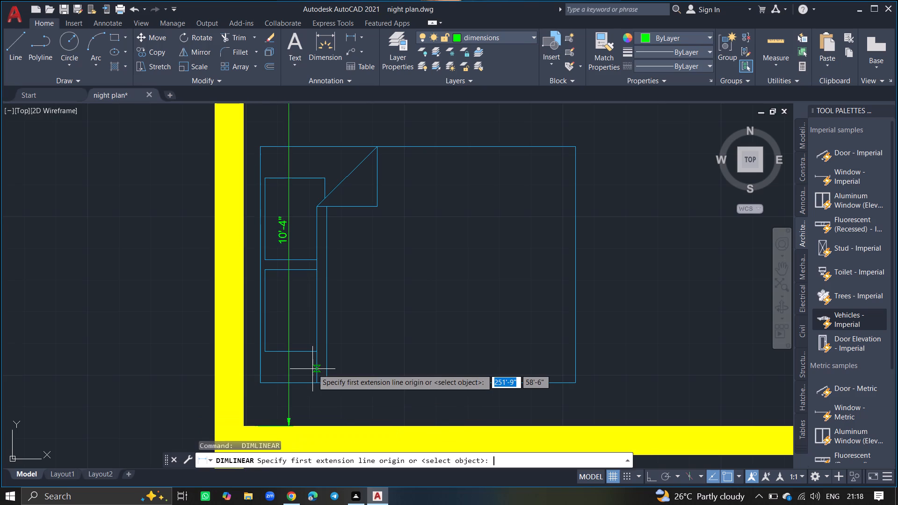
ctrl+scroll(312, 369, down, 4)
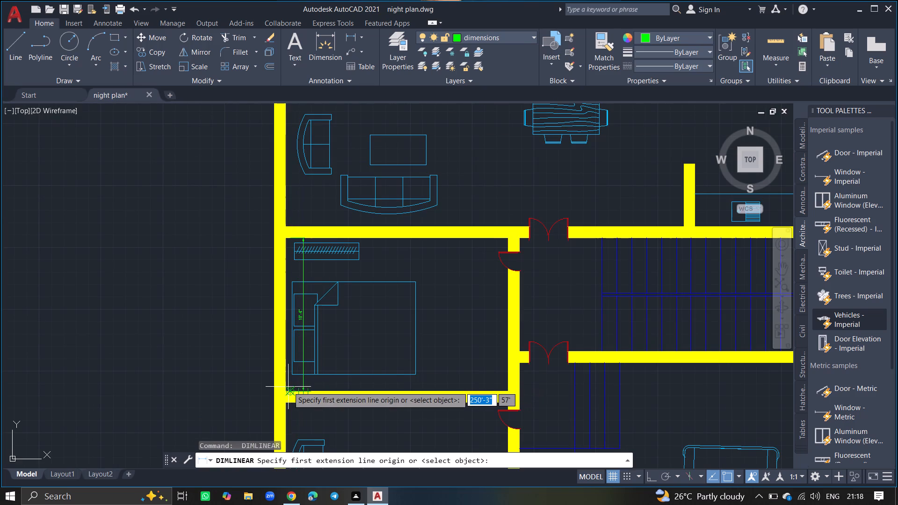
ctrl+scroll(287, 384, up, 3)
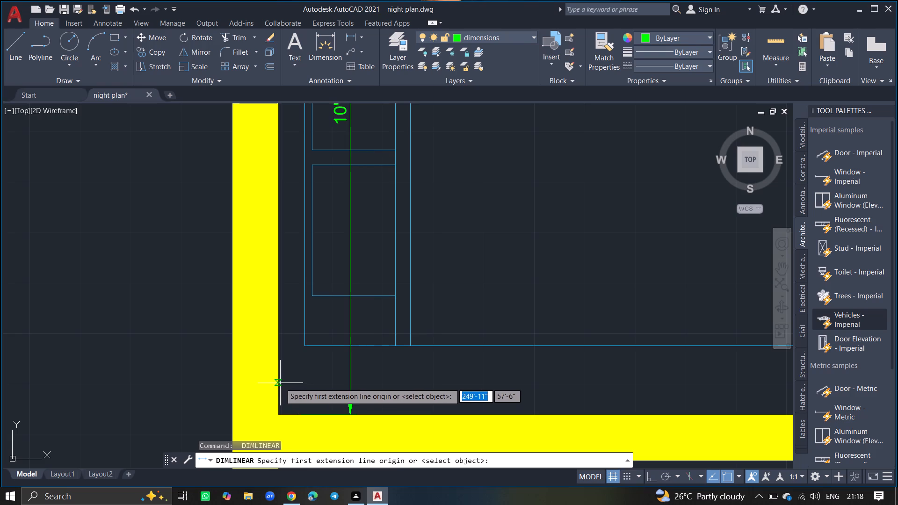
drag(280, 383, 492, 397)
ctrl+scroll(492, 397, down, 2)
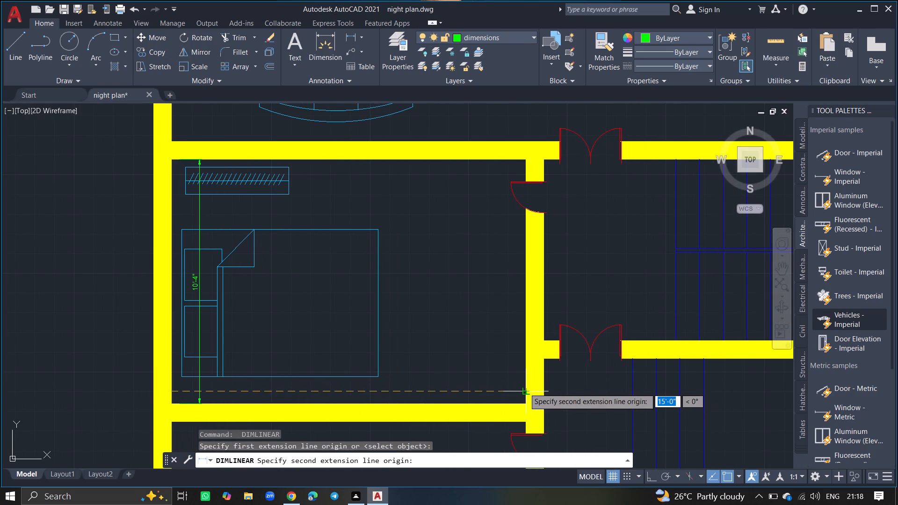
click(524, 388)
click(520, 378)
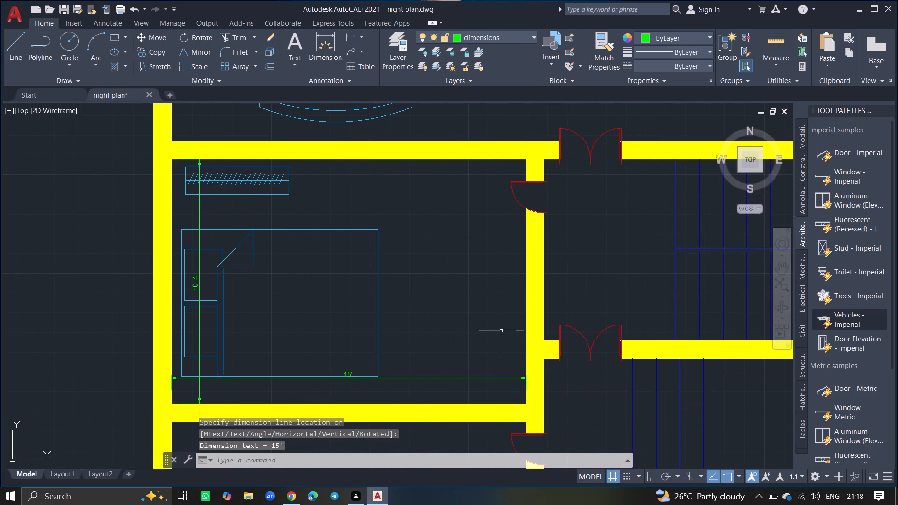
Add a vertical linear dimension for the inside depth of the south-west sitting room, close to its west wall.
ctrl+scroll(501, 331, down, 5)
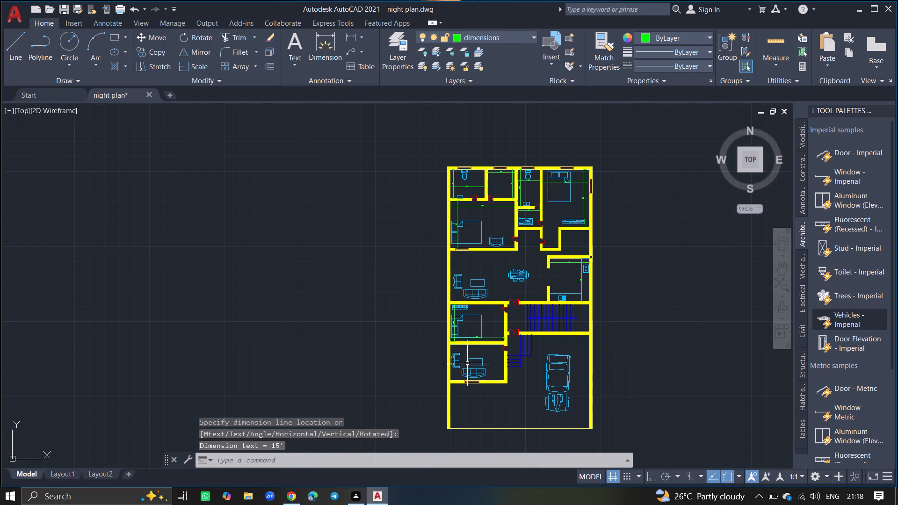
ctrl+scroll(460, 368, up, 5)
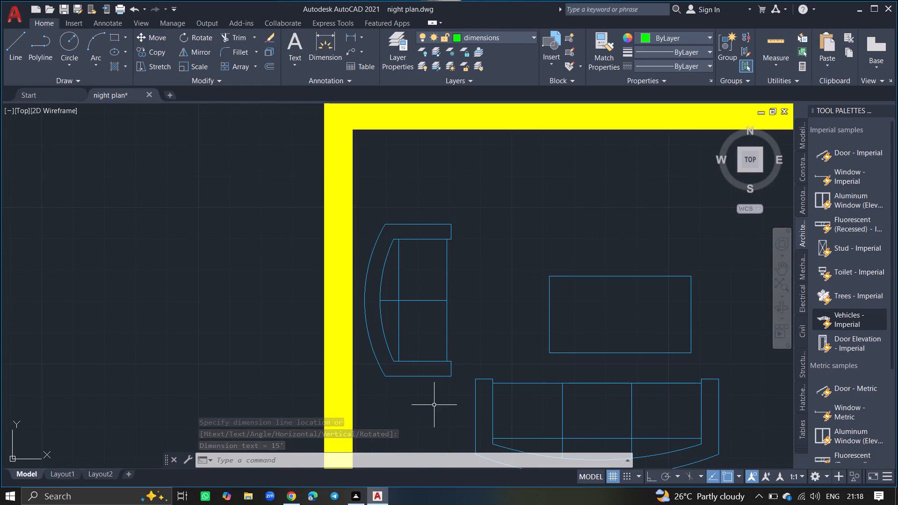
text(diml)
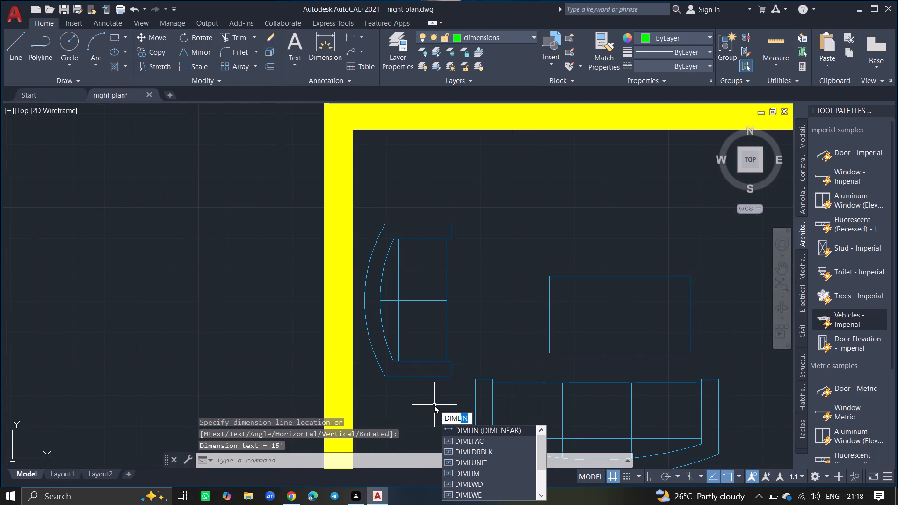
drag(463, 430, 405, 438)
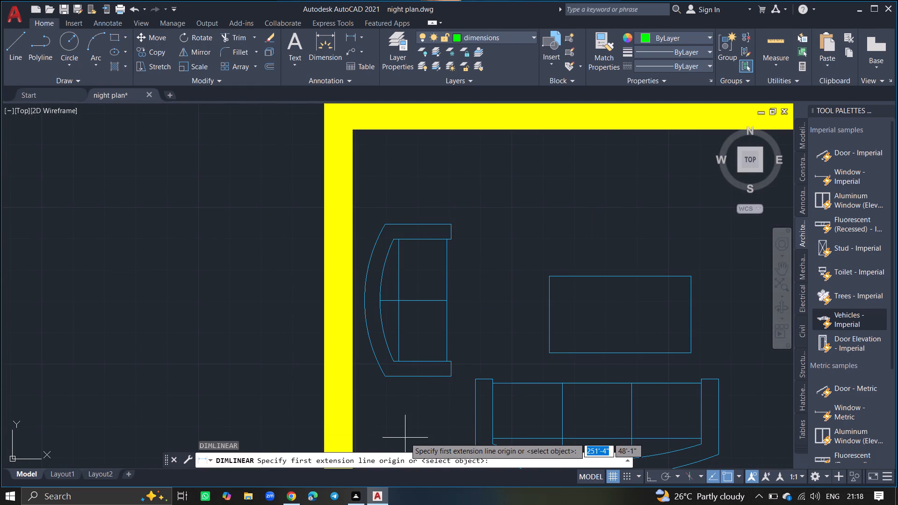
ctrl+scroll(389, 440, down, 2)
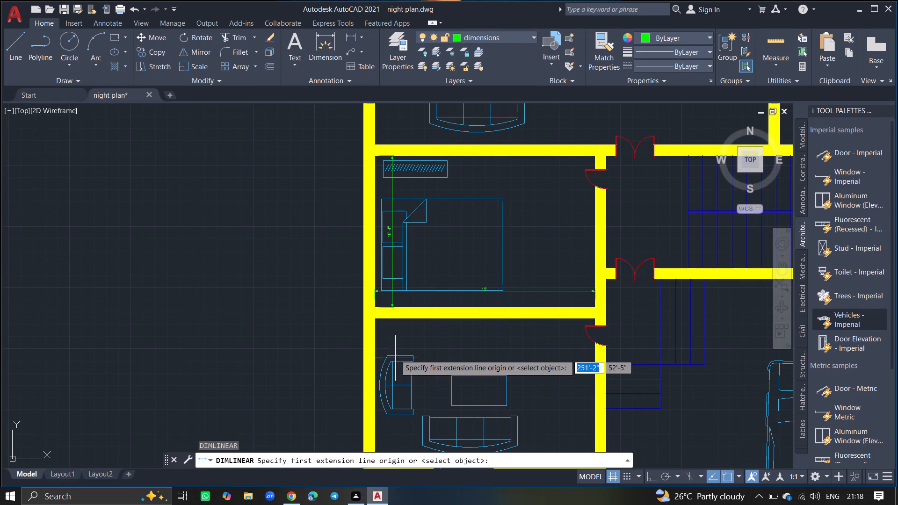
click(384, 321)
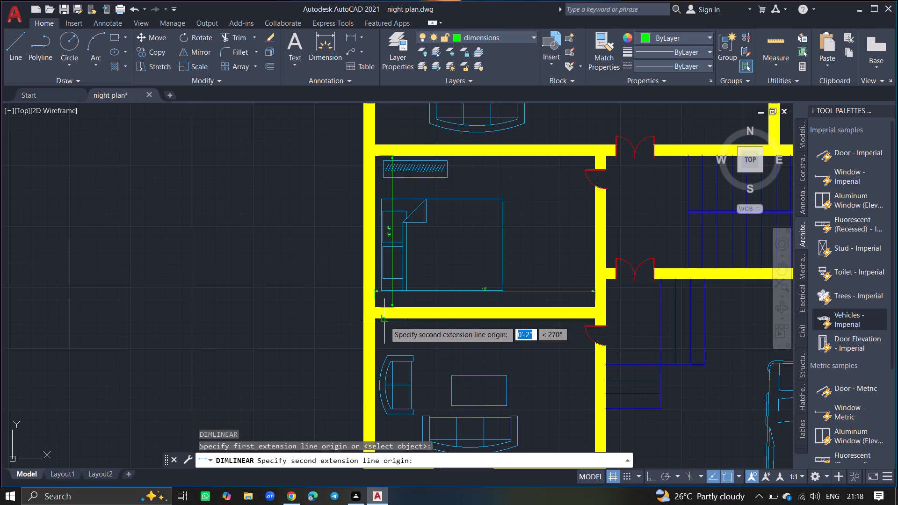
ctrl+scroll(384, 354, down, 4)
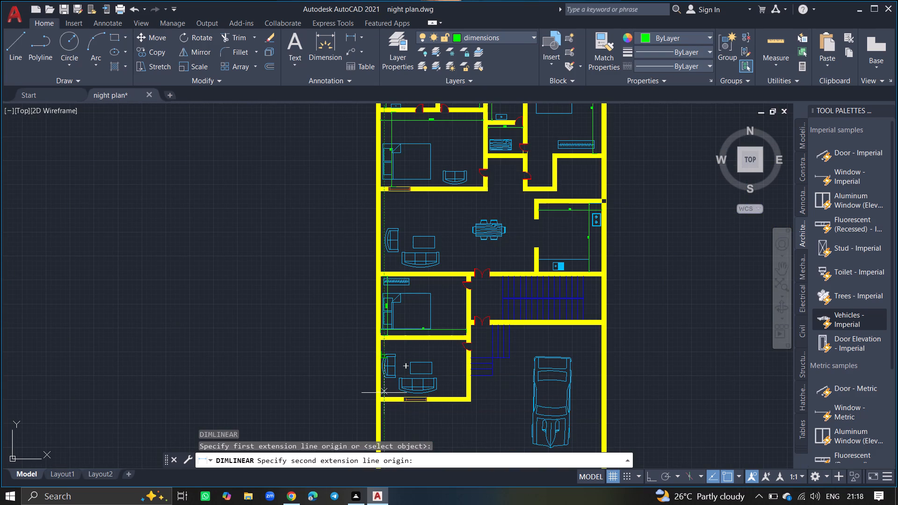
ctrl+scroll(390, 404, up, 4)
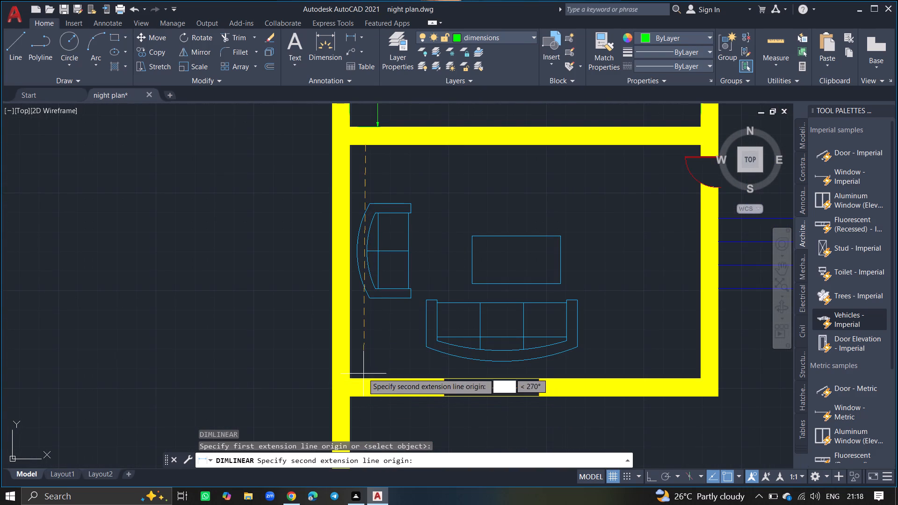
drag(362, 380, 360, 366)
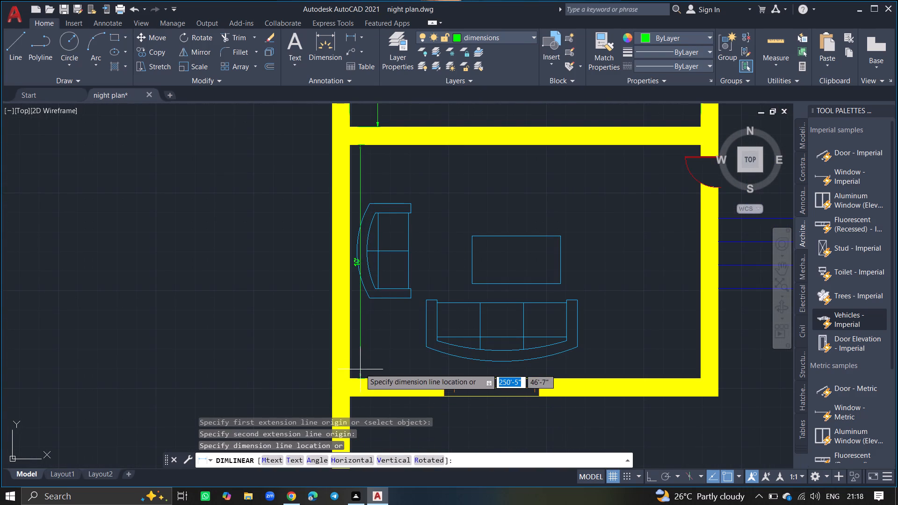
drag(360, 366, 360, 366)
drag(360, 366, 369, 362)
Add a horizontal linear dimension for the same sitting room's inside width, just above its south wall.
key(space)
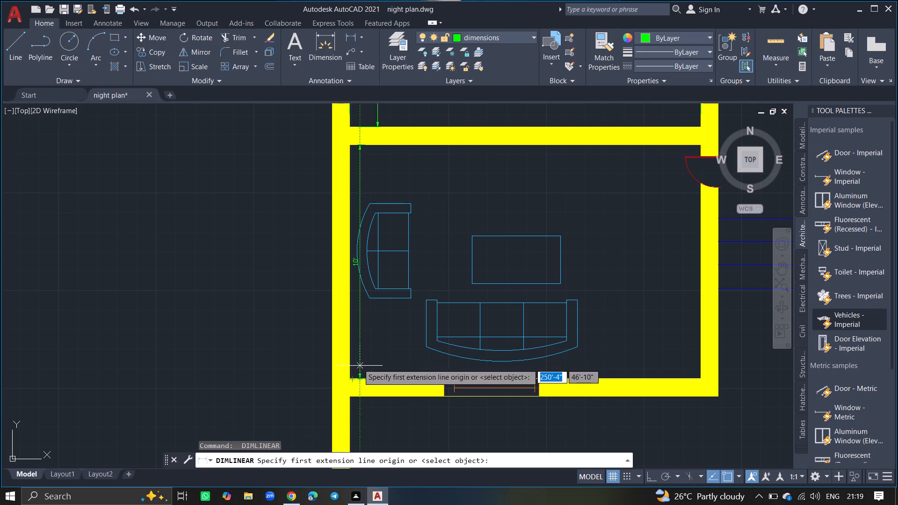
drag(351, 364, 527, 368)
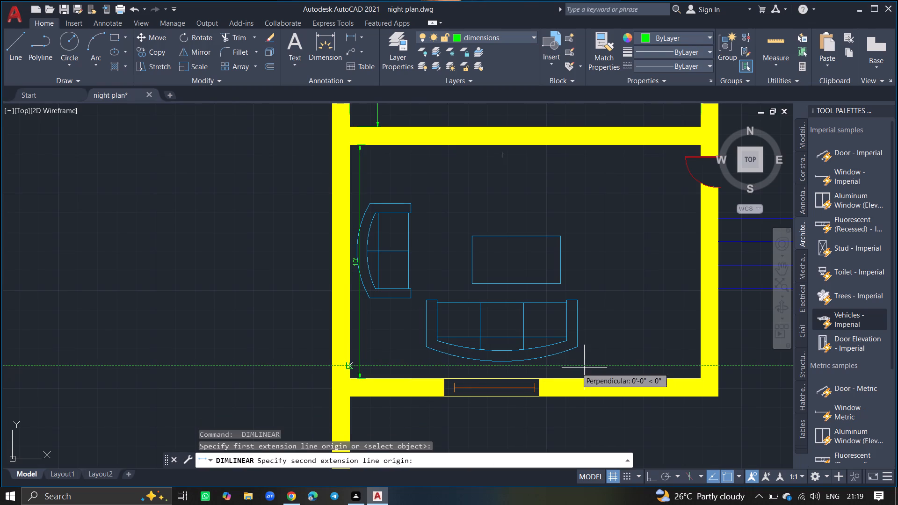
click(701, 366)
click(687, 361)
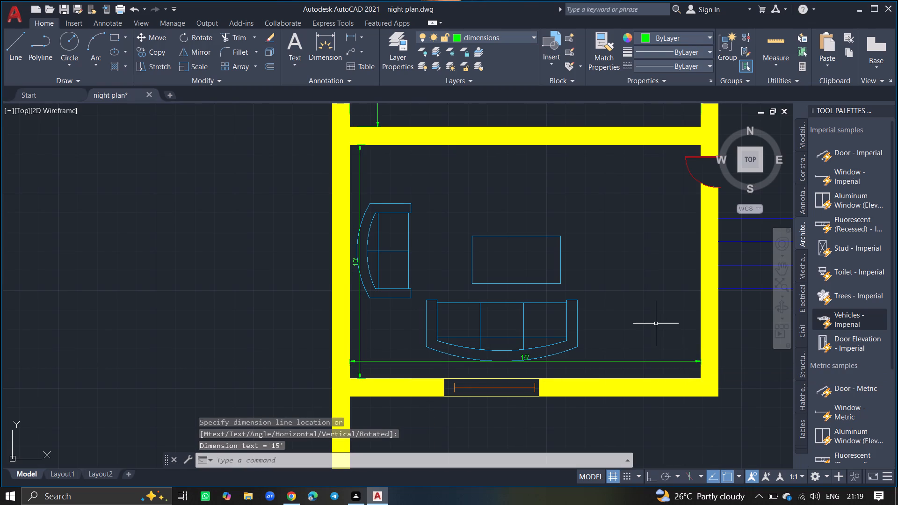
Add a vertical linear dimension for the staircase's south flight, from the central divider's west end to the south wall, placed just west of the treads.
ctrl+scroll(656, 324, down, 2)
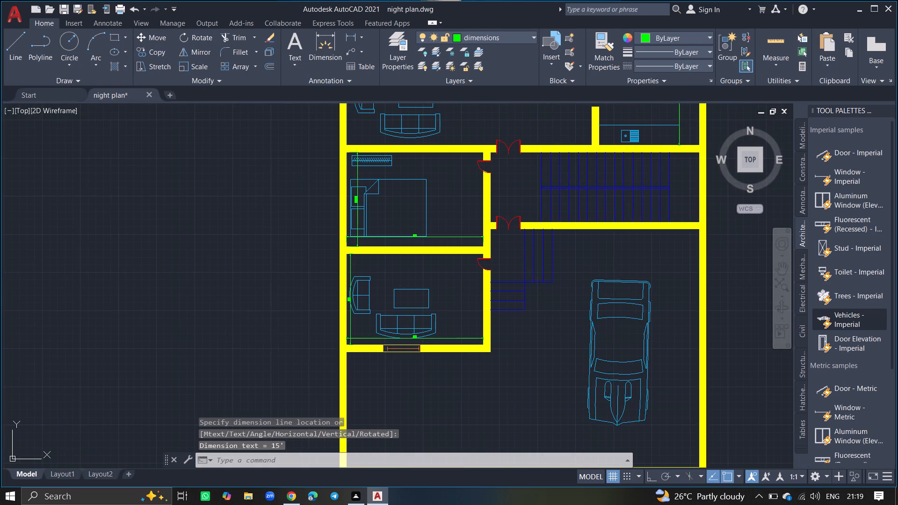
key(space)
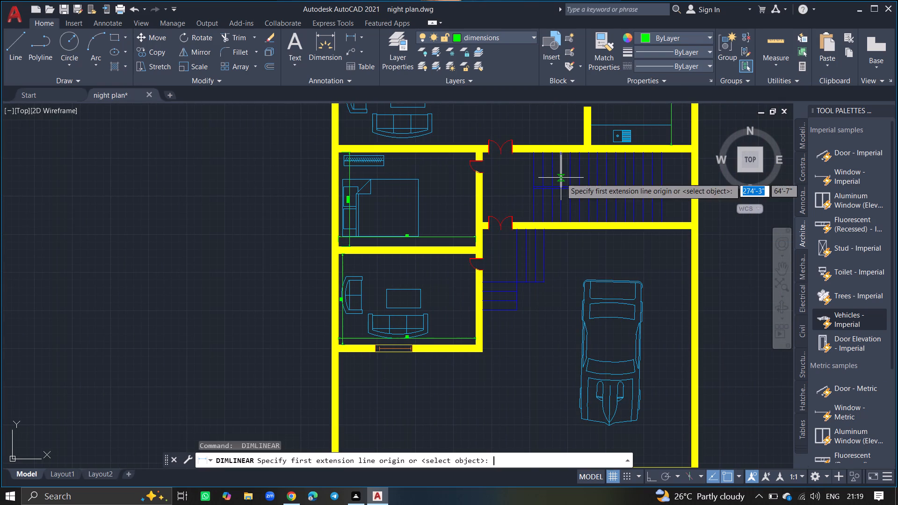
ctrl+scroll(561, 178, up, 4)
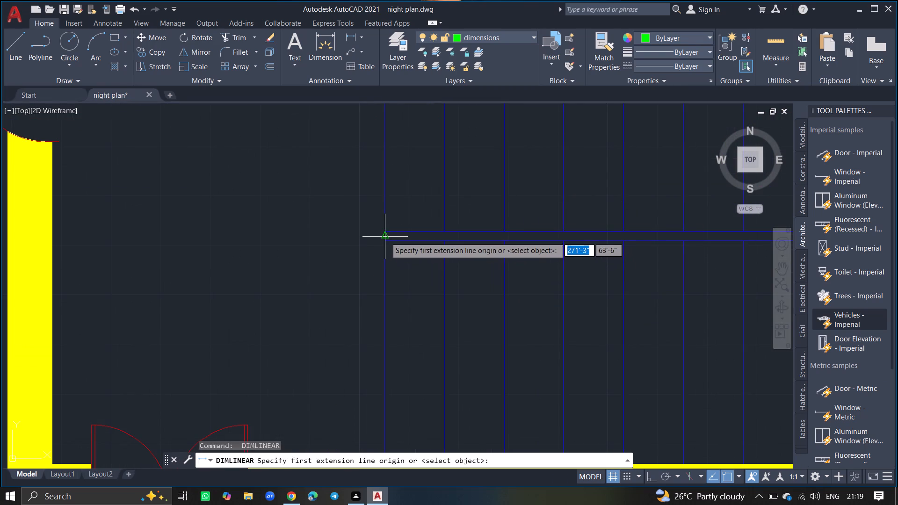
drag(385, 238, 341, 245)
ctrl+scroll(341, 245, down, 4)
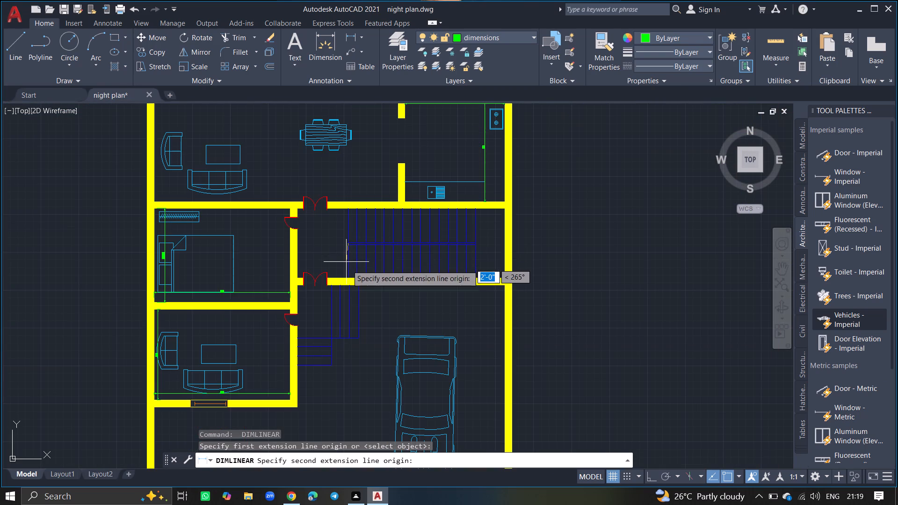
ctrl+scroll(345, 281, up, 3)
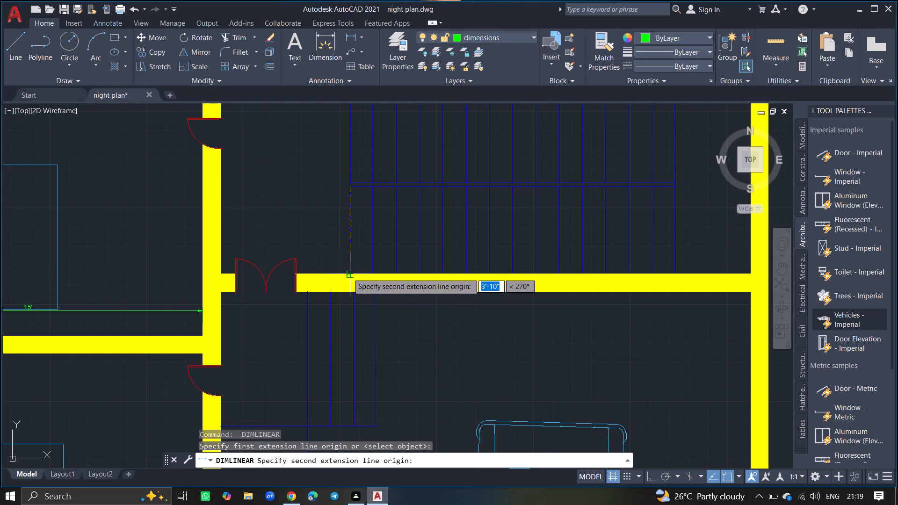
drag(348, 273, 333, 266)
click(333, 266)
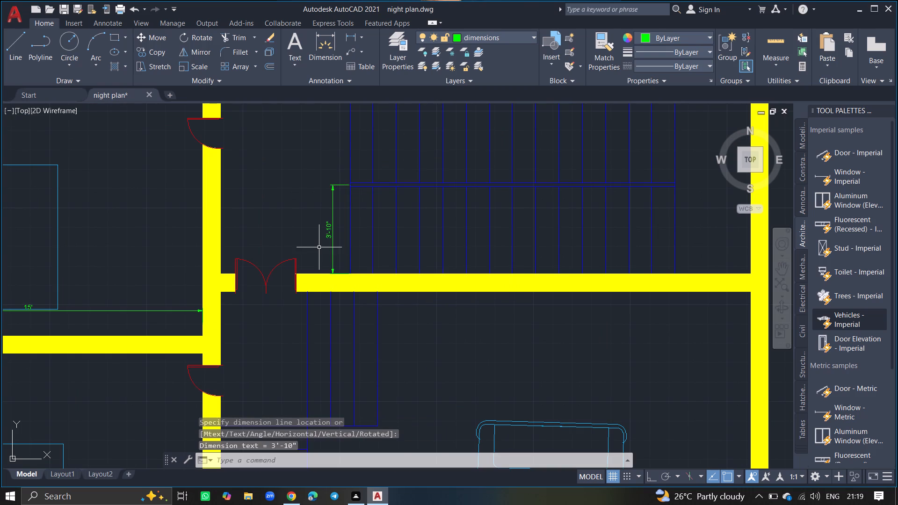
ctrl+scroll(319, 247, down, 4)
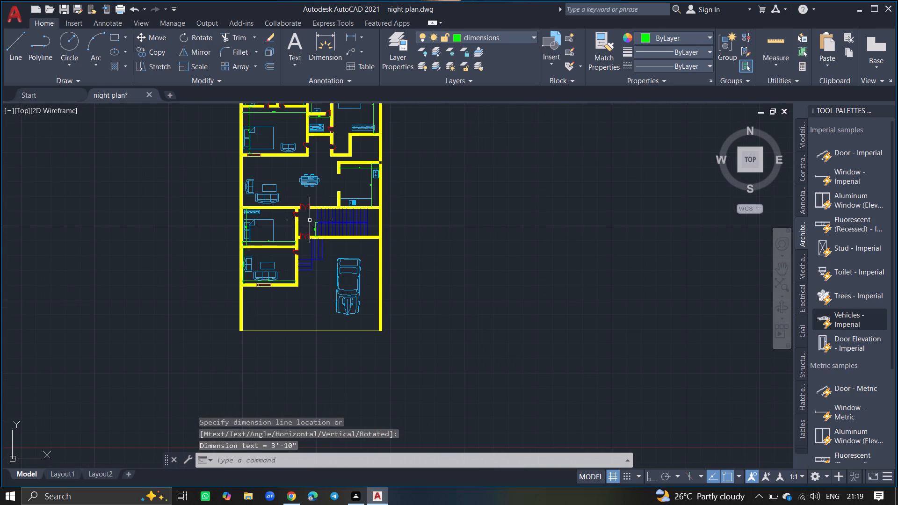
Add a vertical linear dimension for the car porch's depth, from the staircase's south wall to the south boundary line, close to the east wall.
key(space)
ctrl+scroll(327, 267, up, 2)
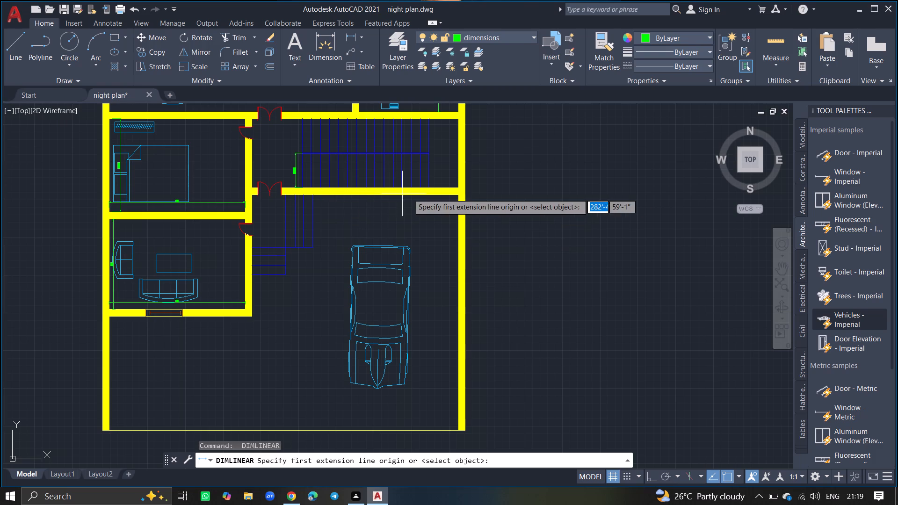
drag(420, 196, 413, 323)
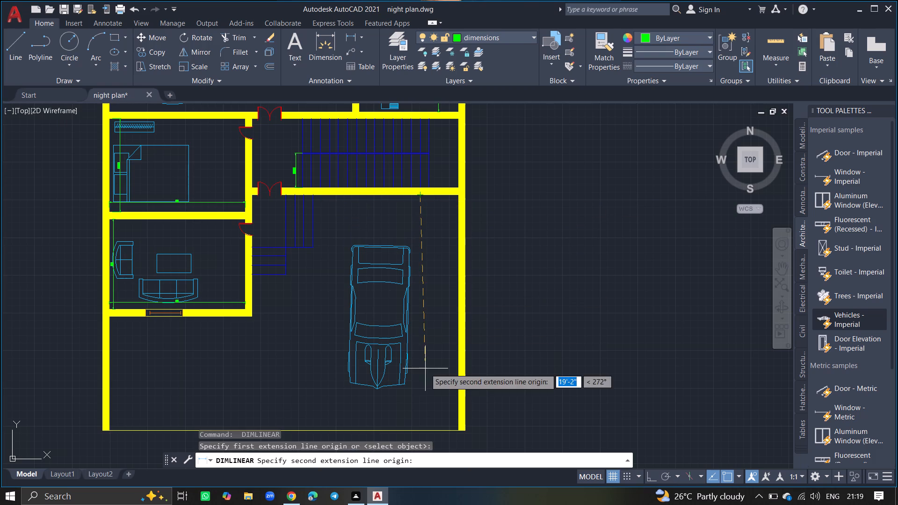
drag(422, 431, 422, 419)
click(422, 419)
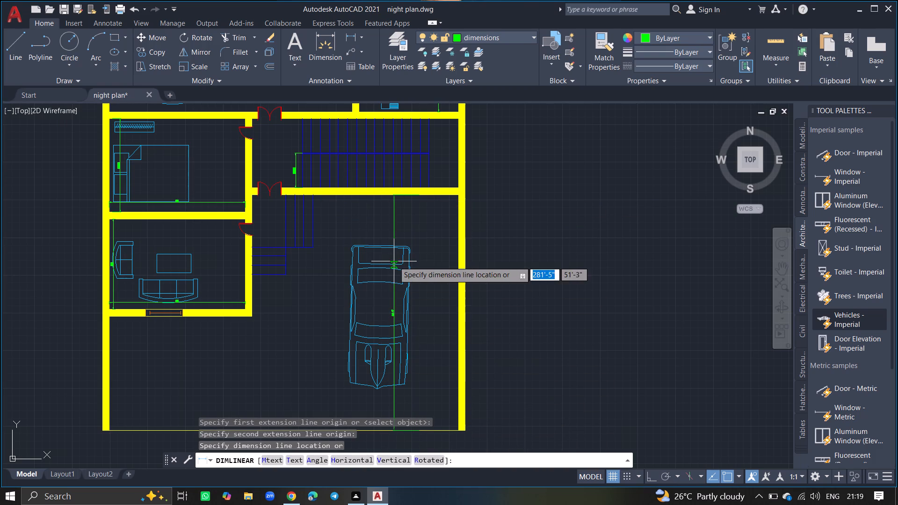
click(447, 267)
Add a horizontal linear dimension from the outer entrance steps' east edge to the east wall's inner face, just north of the car.
ctrl+scroll(356, 226, up, 1)
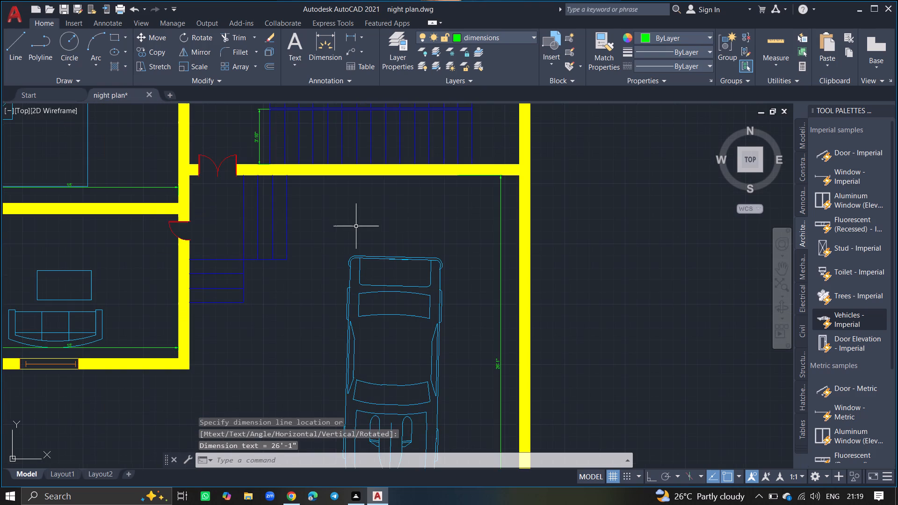
key(space)
ctrl+scroll(356, 226, up, 2)
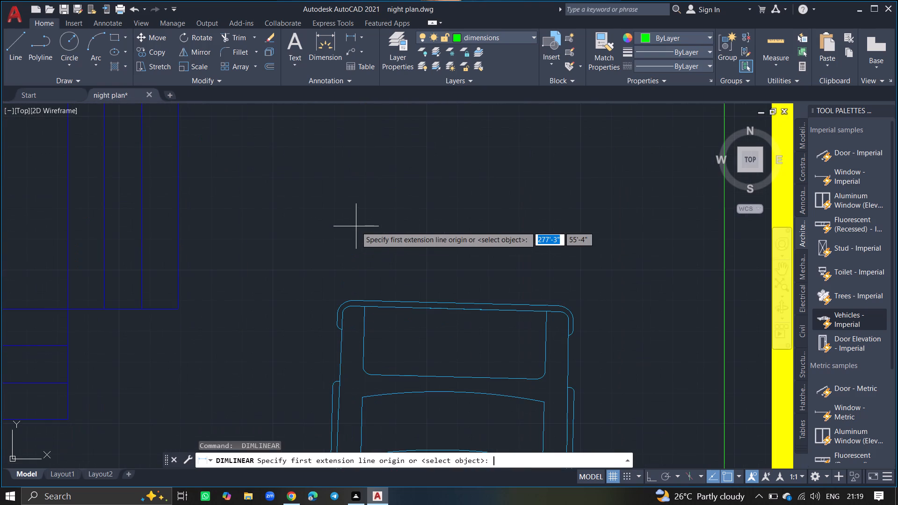
drag(176, 247, 279, 245)
ctrl+scroll(279, 245, down, 4)
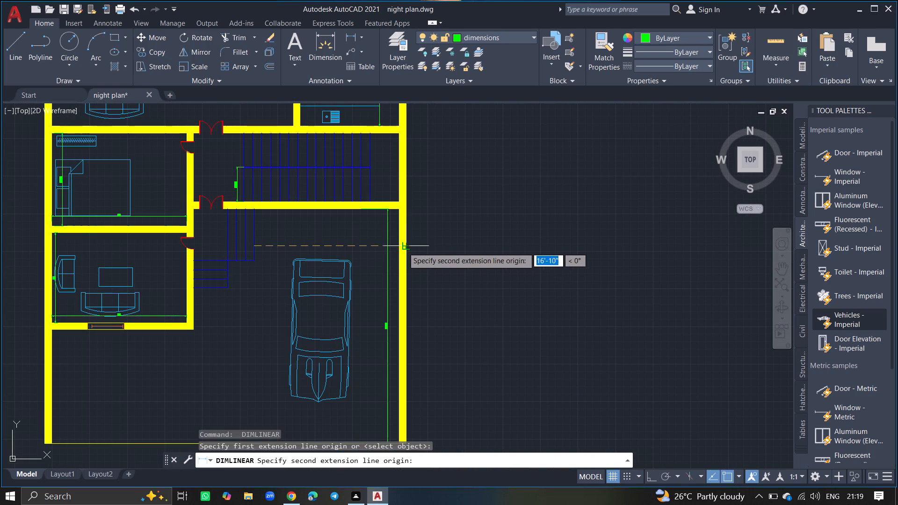
drag(396, 248, 378, 246)
click(378, 246)
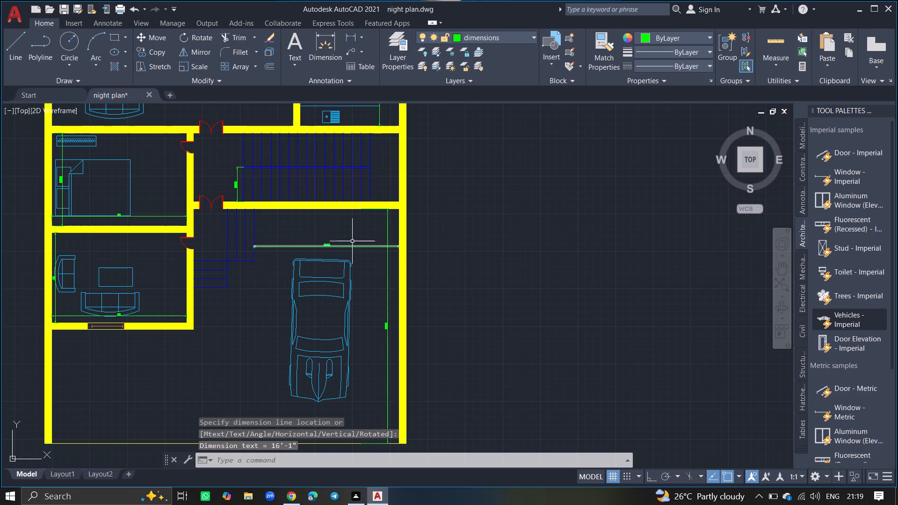
Add a vertical linear dimension from the sitting room's south wall to the south boundary line, close to the west wall.
ctrl+scroll(316, 248, up, 5)
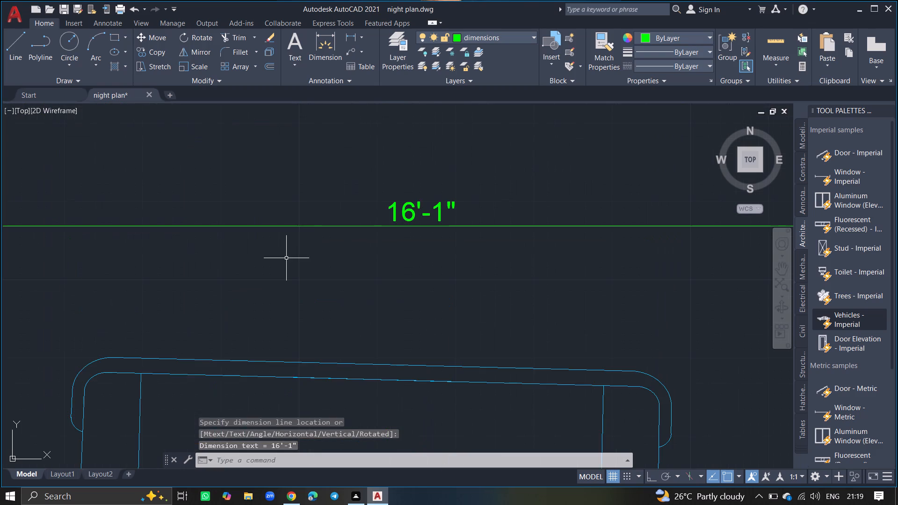
ctrl+scroll(286, 258, down, 4)
ctrl+scroll(246, 269, down, 3)
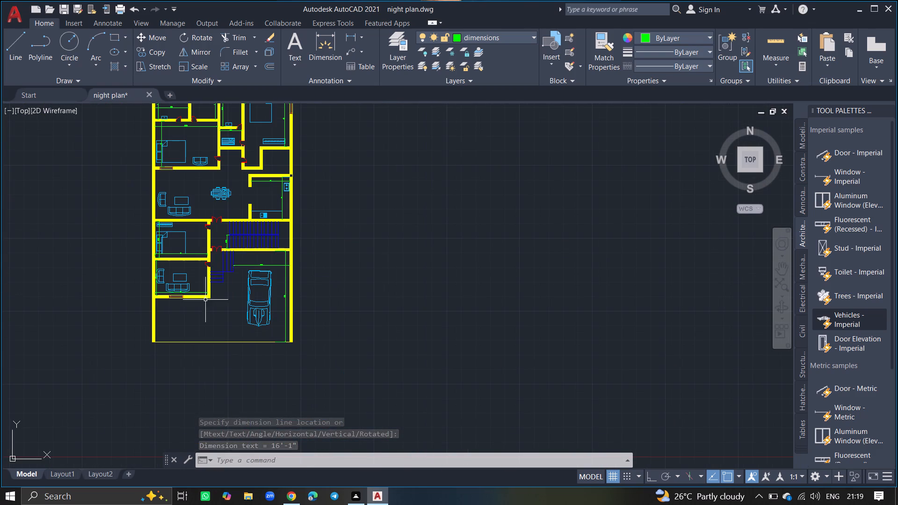
ctrl+scroll(174, 315, up, 2)
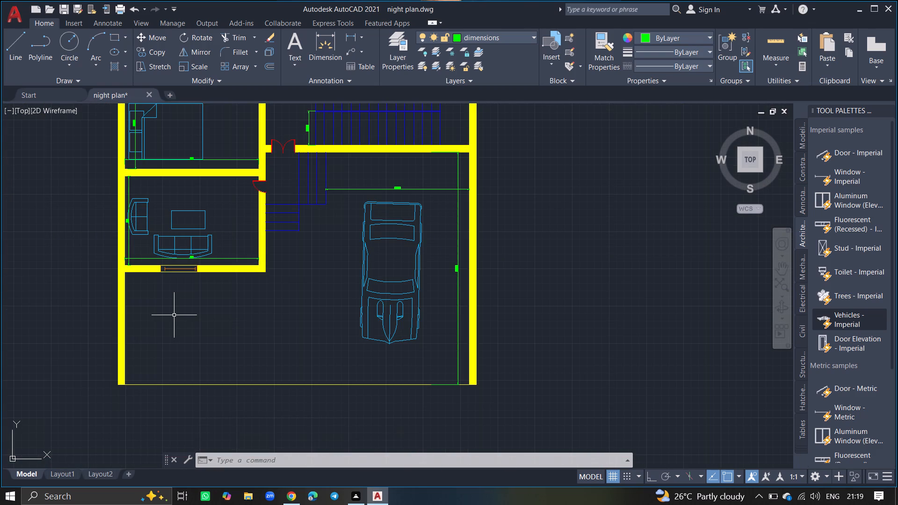
text(diml)
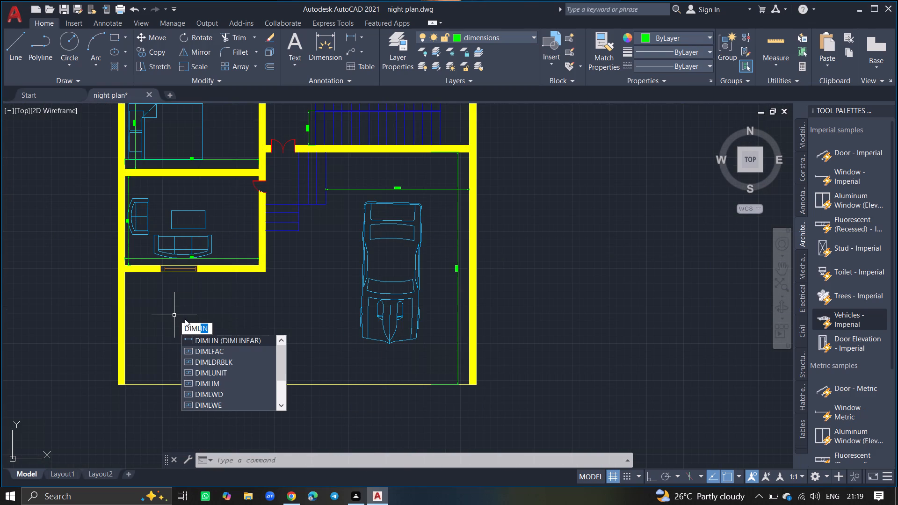
click(193, 337)
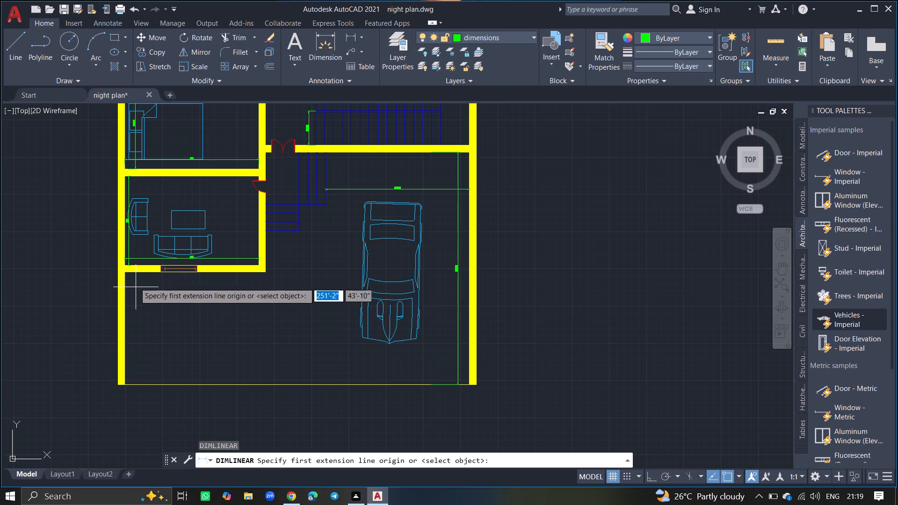
drag(134, 274, 134, 327)
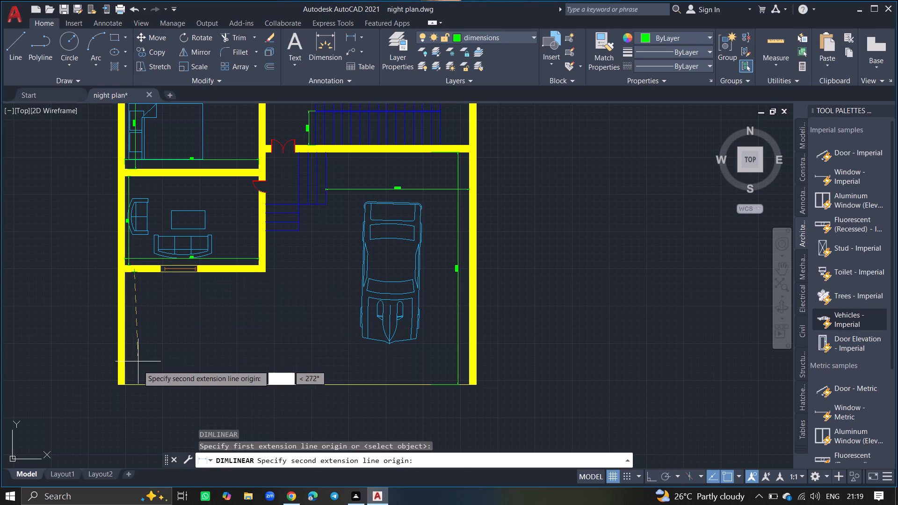
drag(137, 388, 137, 380)
drag(137, 380, 142, 345)
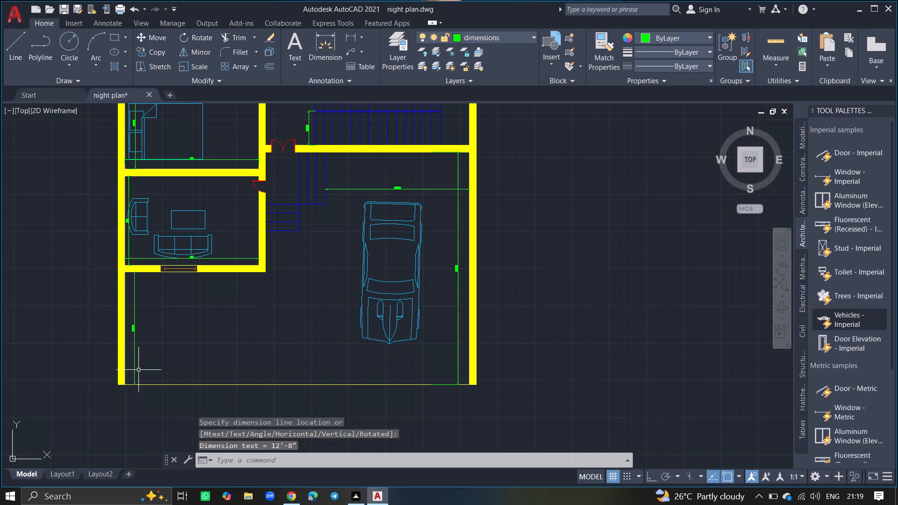
drag(142, 345, 144, 332)
Add a horizontal linear dimension south of the sitting room, from the west wall's inner face to the room's outer south-east corner.
ctrl+scroll(144, 332, up, 1)
text(diml)
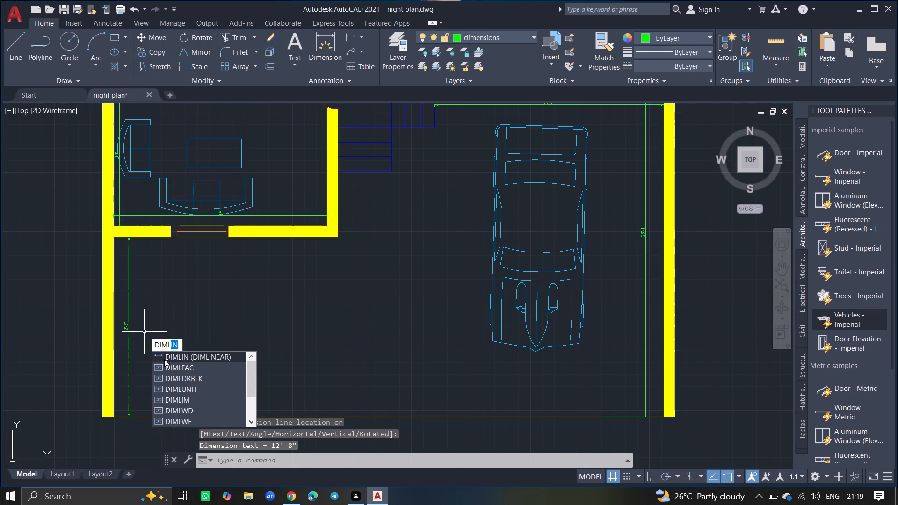
drag(164, 354, 126, 272)
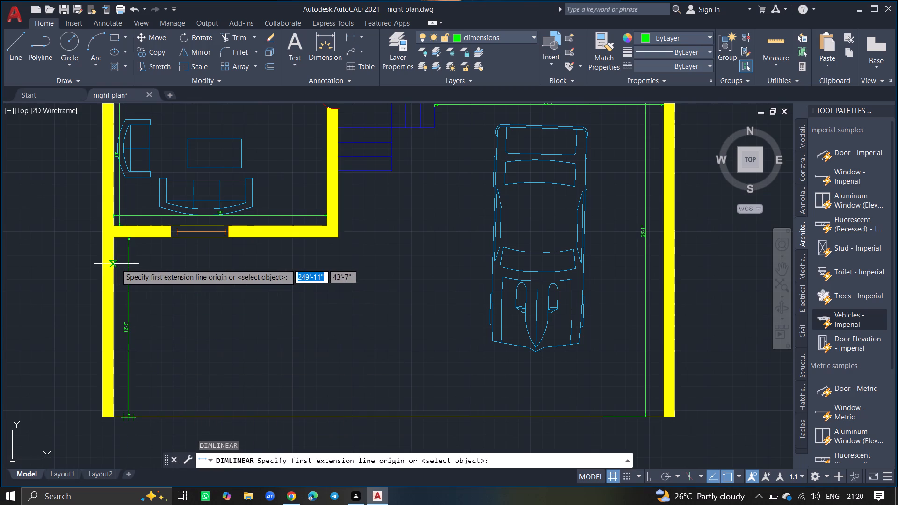
drag(116, 264, 234, 265)
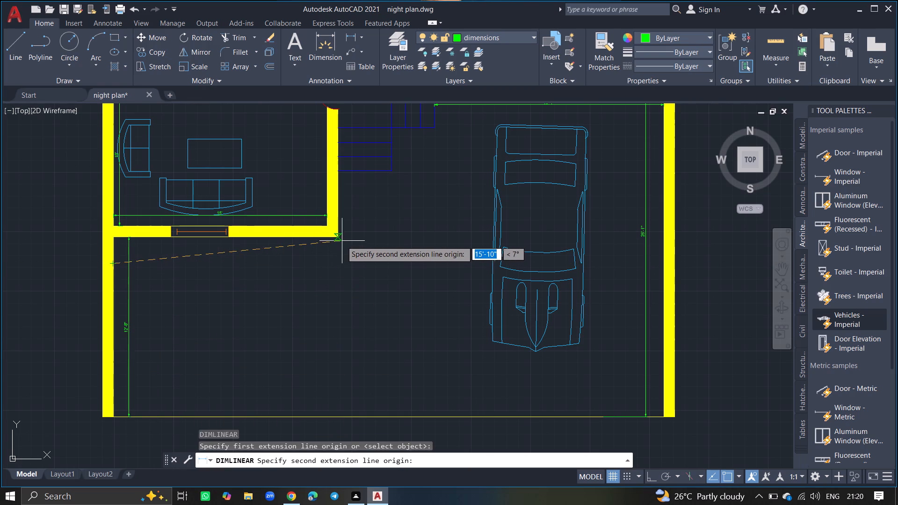
drag(340, 239, 274, 303)
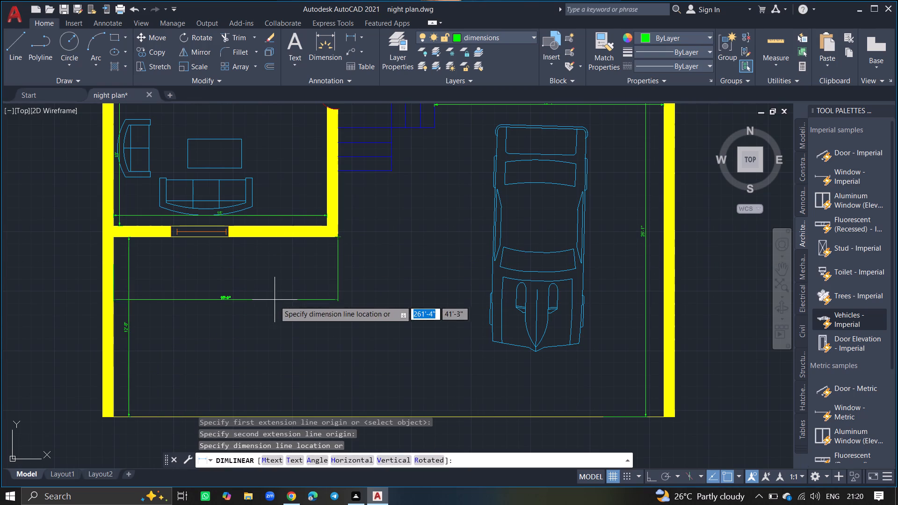
drag(274, 303, 268, 316)
click(268, 316)
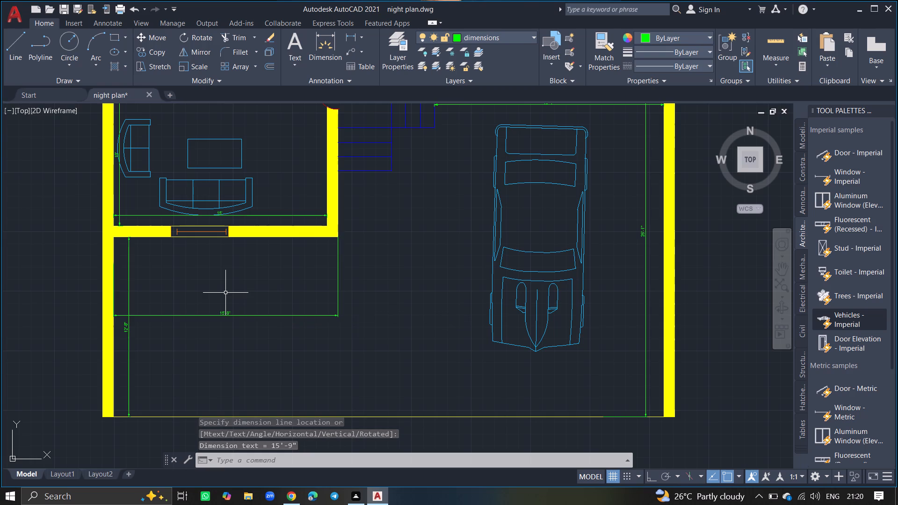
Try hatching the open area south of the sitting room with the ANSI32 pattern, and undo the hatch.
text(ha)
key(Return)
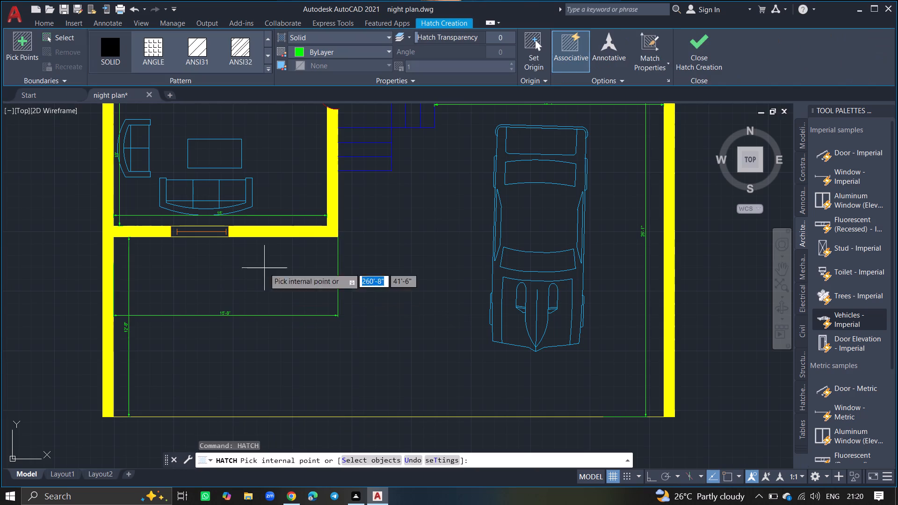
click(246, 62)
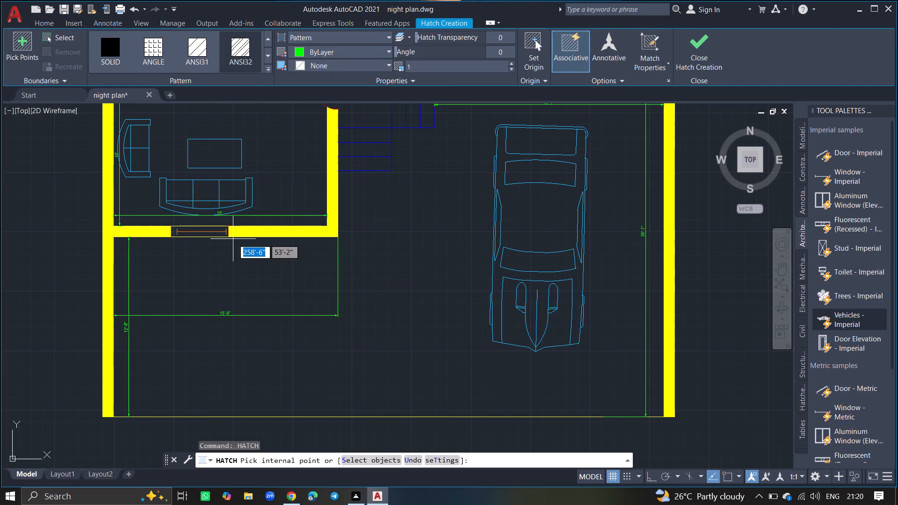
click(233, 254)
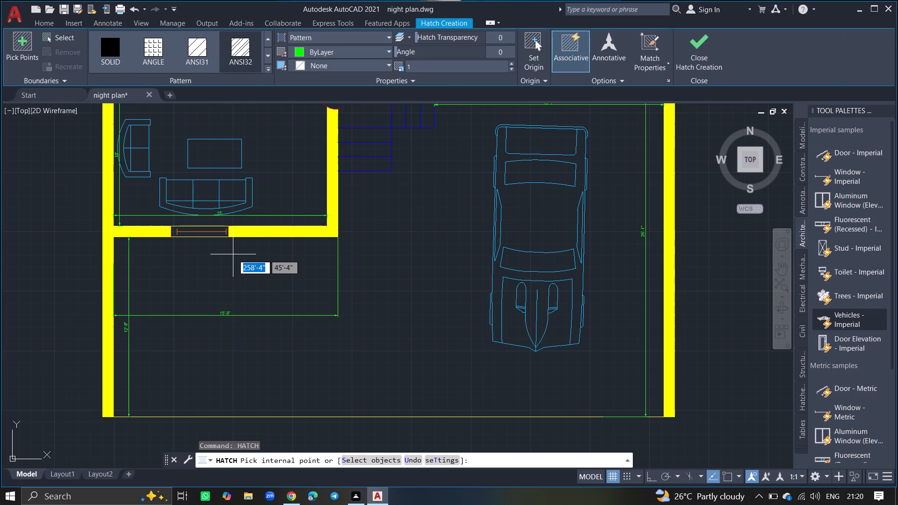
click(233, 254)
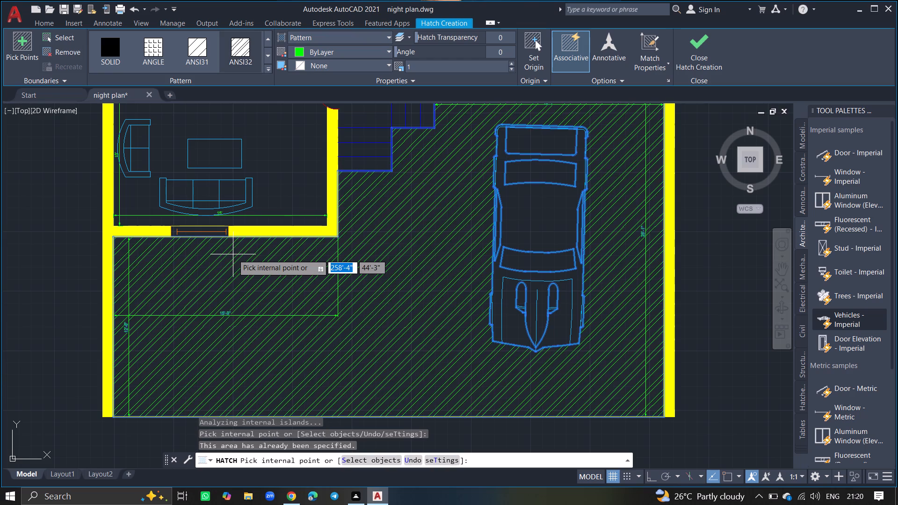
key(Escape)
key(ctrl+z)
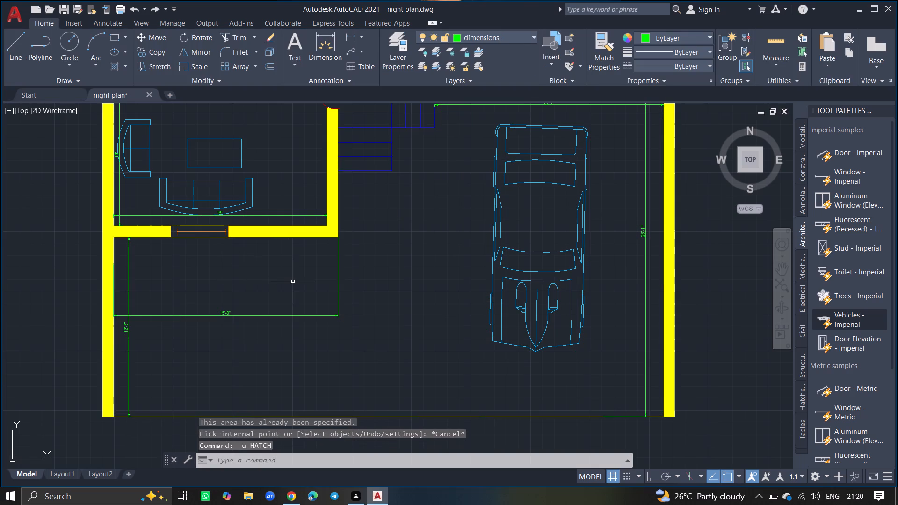
Draw a vertical line from the sitting room's outer south-east corner down to the south boundary line.
key(l)
key(Return)
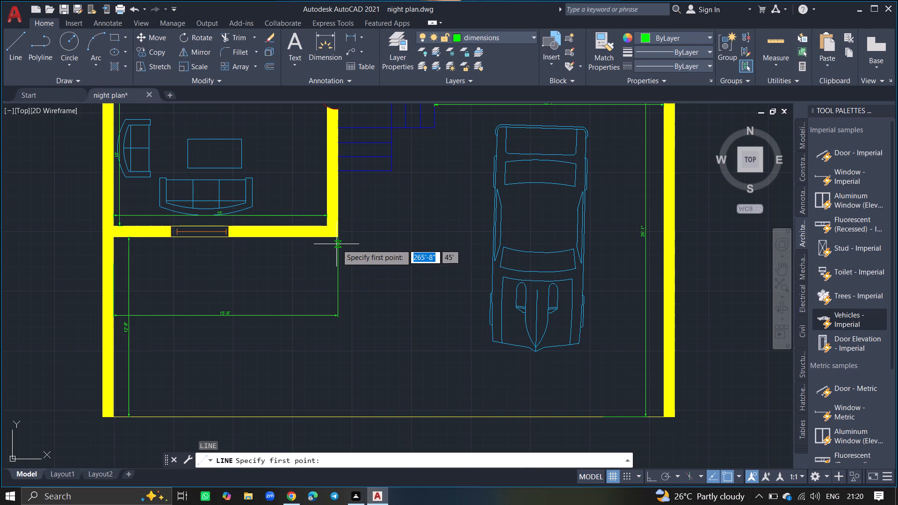
drag(339, 240, 323, 354)
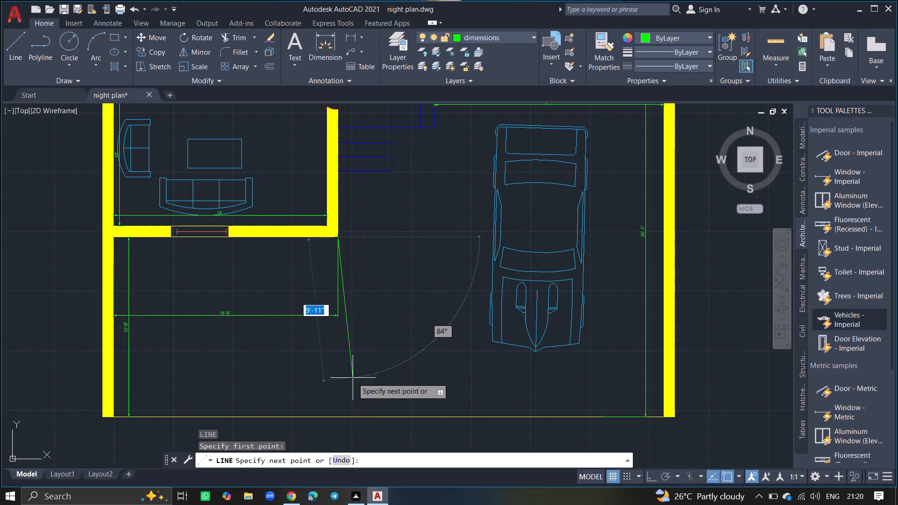
click(339, 417)
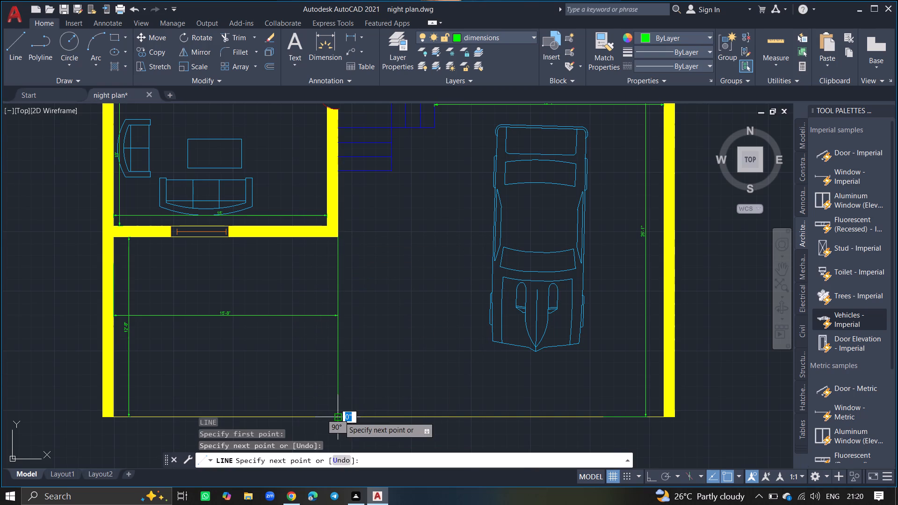
key(Return)
Assign the new vertical line south of the sitting room to the walls layer and deselect it.
click(338, 413)
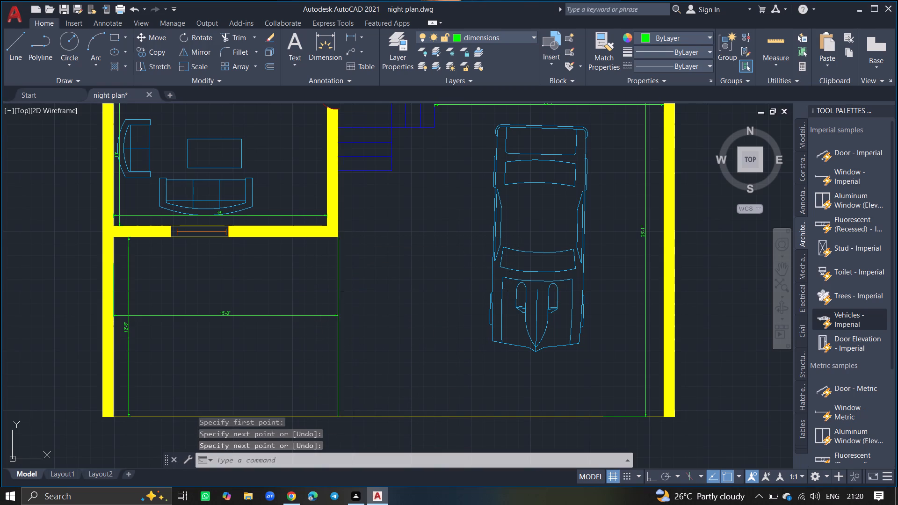
click(481, 39)
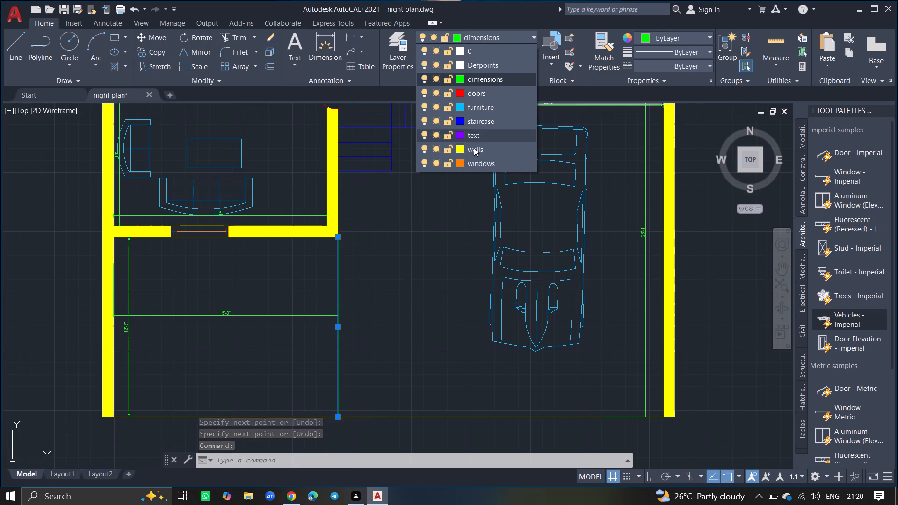
click(473, 151)
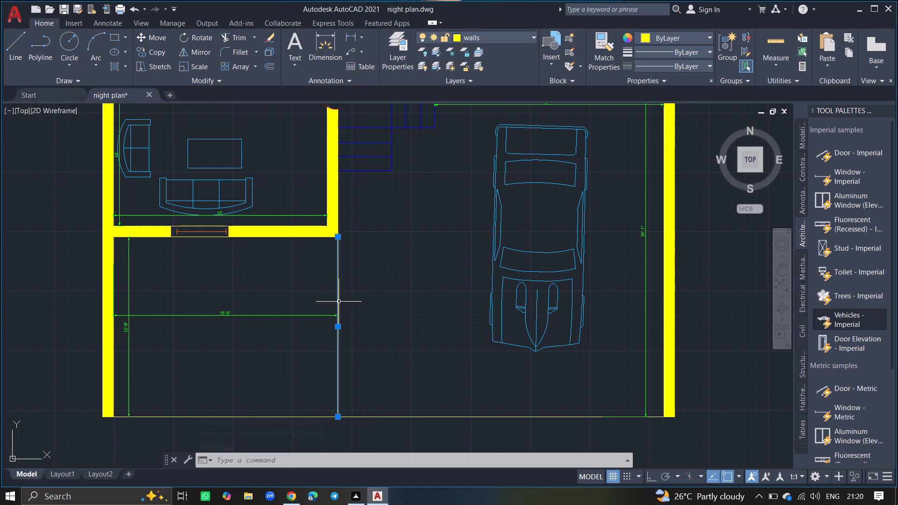
key(Escape)
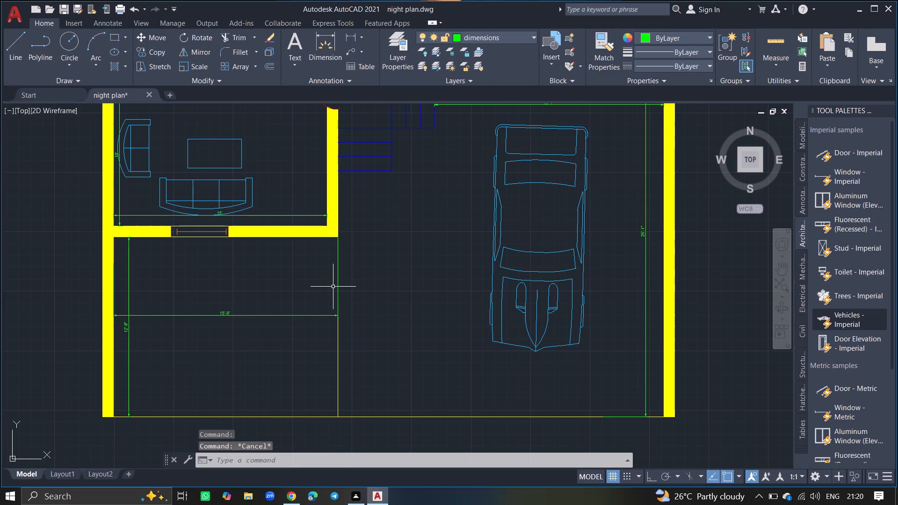
click(338, 289)
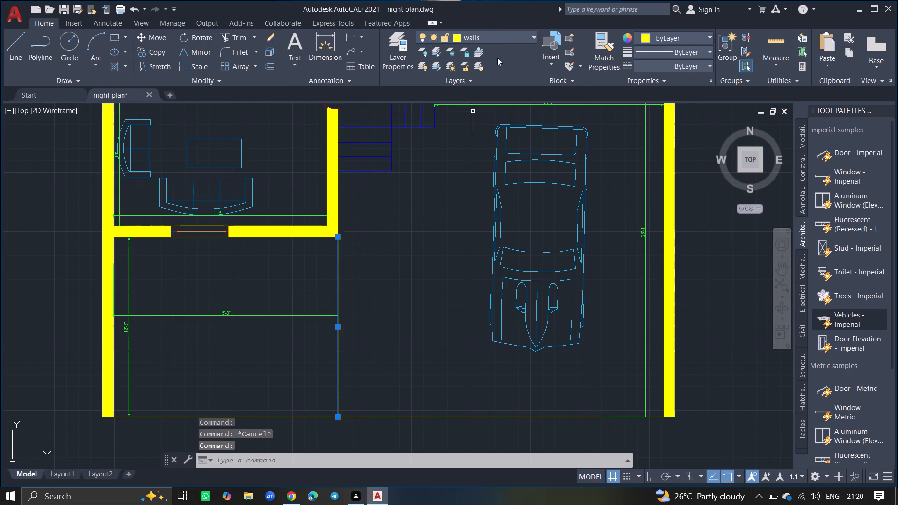
click(506, 38)
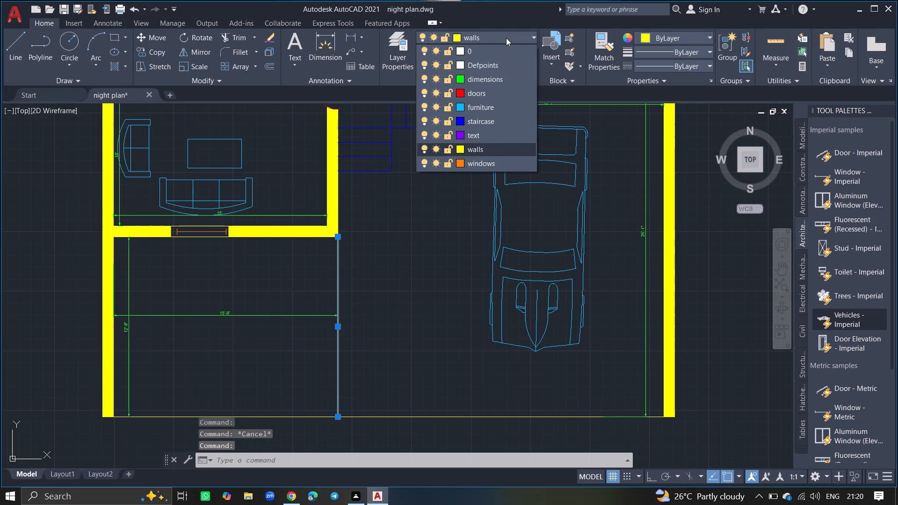
click(487, 150)
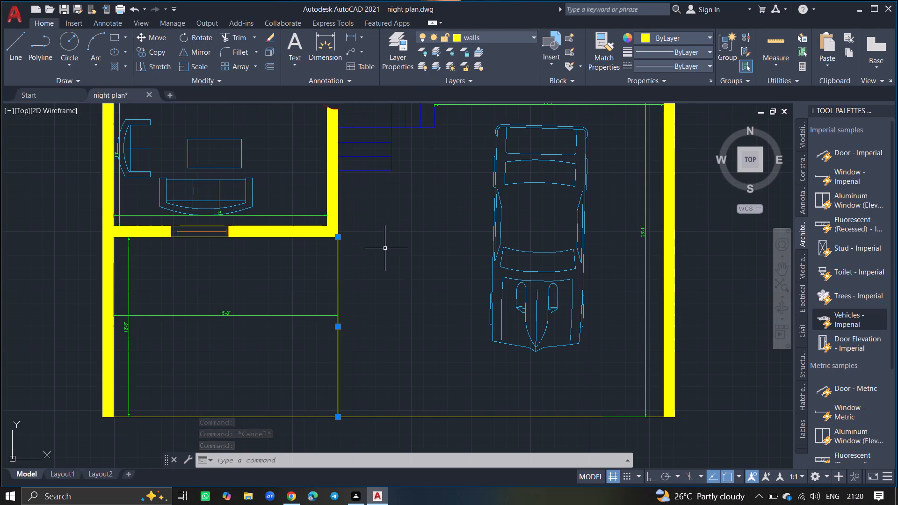
key(Escape)
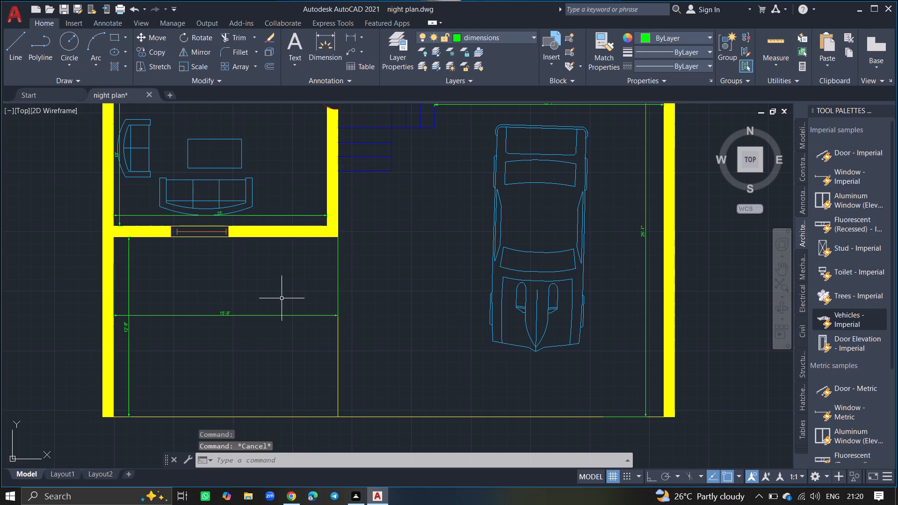
Hatch the enclosed open area south of the sitting room with the ANSI32 pattern.
text(hatch)
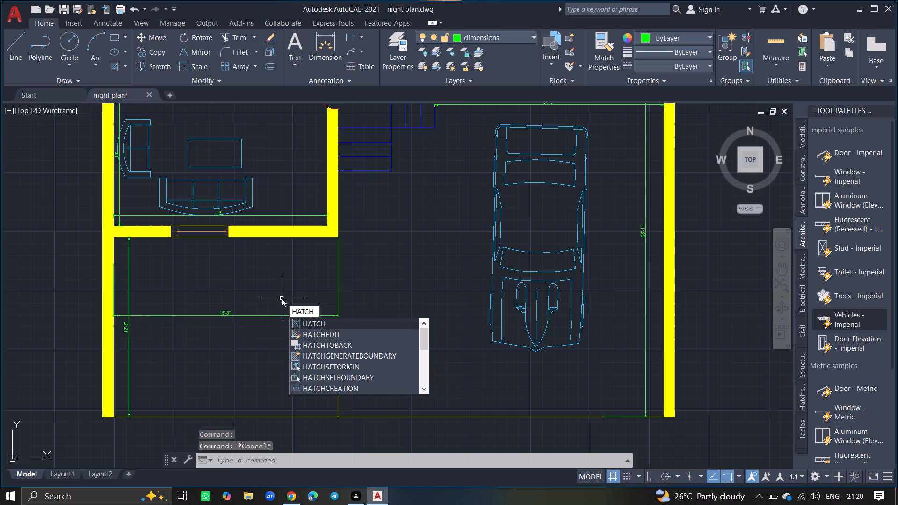
key(Return)
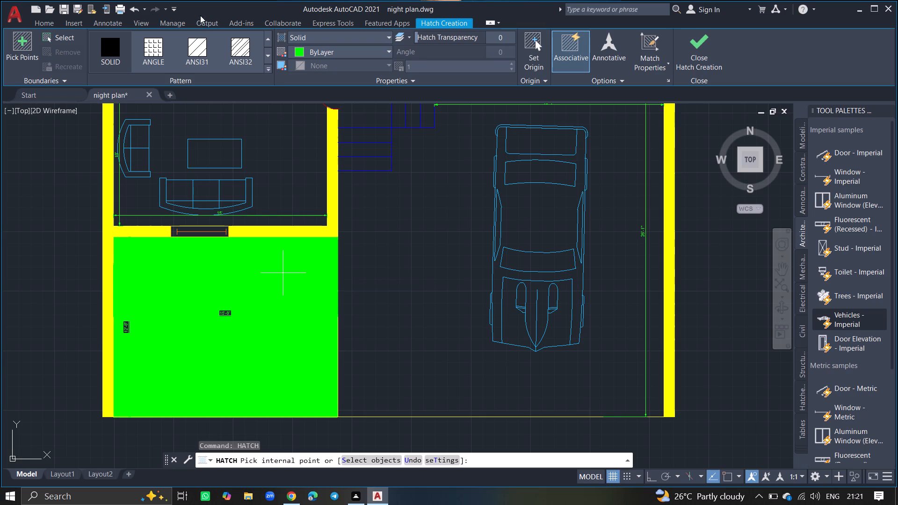
click(239, 47)
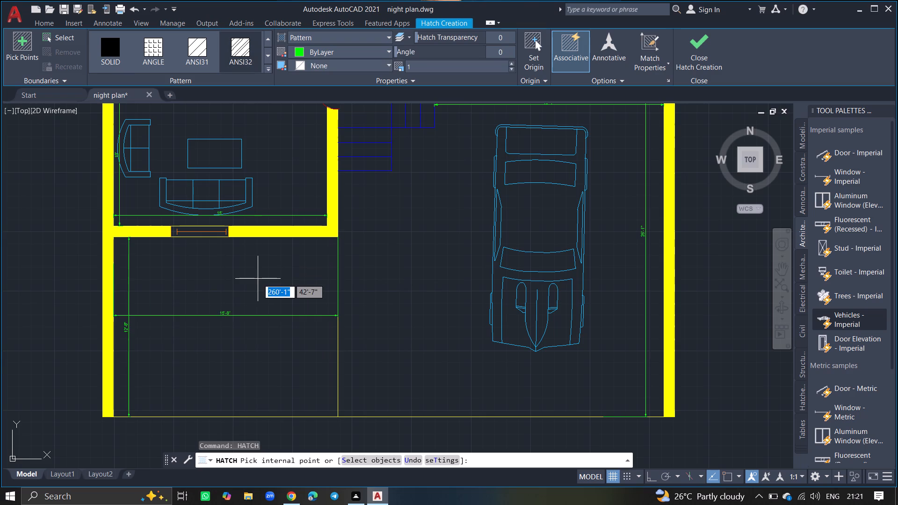
click(258, 279)
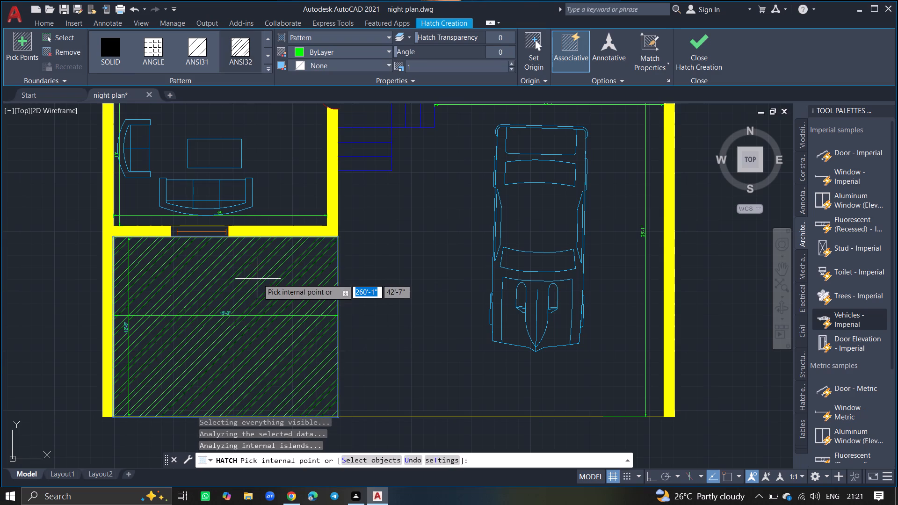
key(Return)
Make the text layer current in the layer properties and close the layer manager.
ctrl+scroll(258, 279, down, 6)
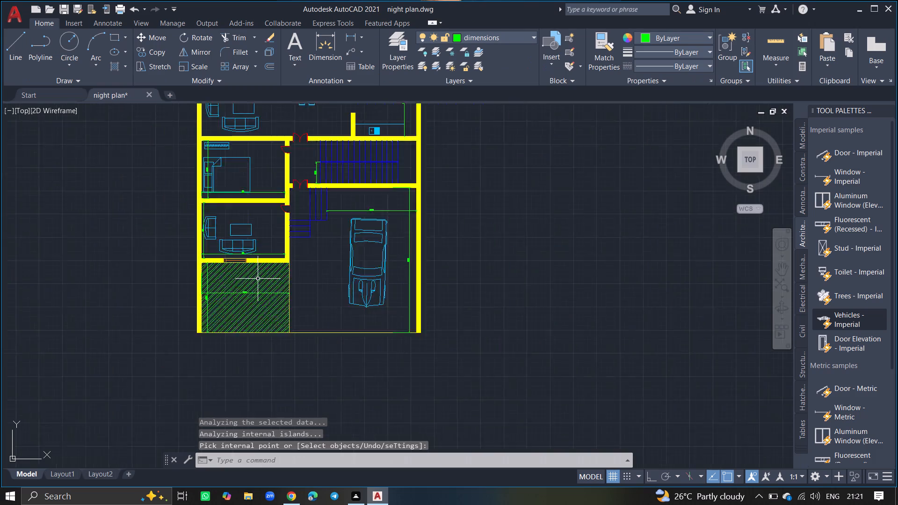
ctrl+scroll(293, 272, down, 2)
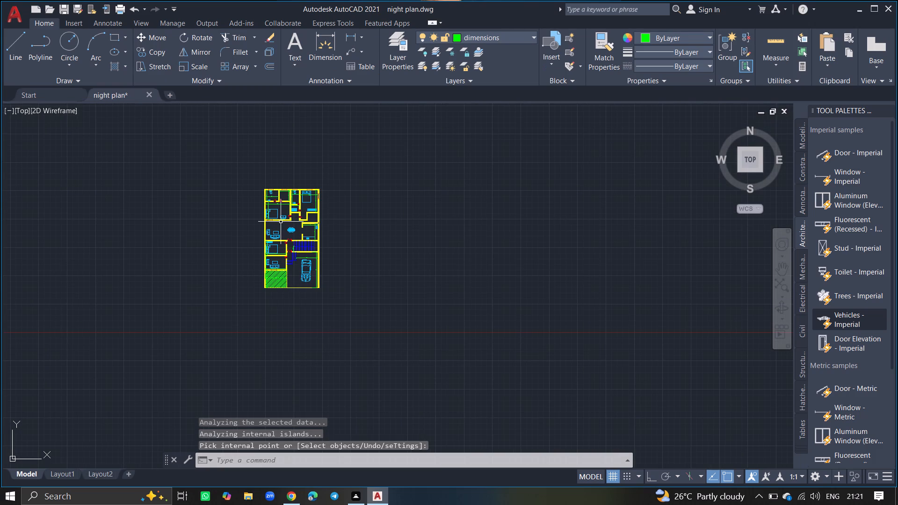
ctrl+scroll(278, 195, up, 4)
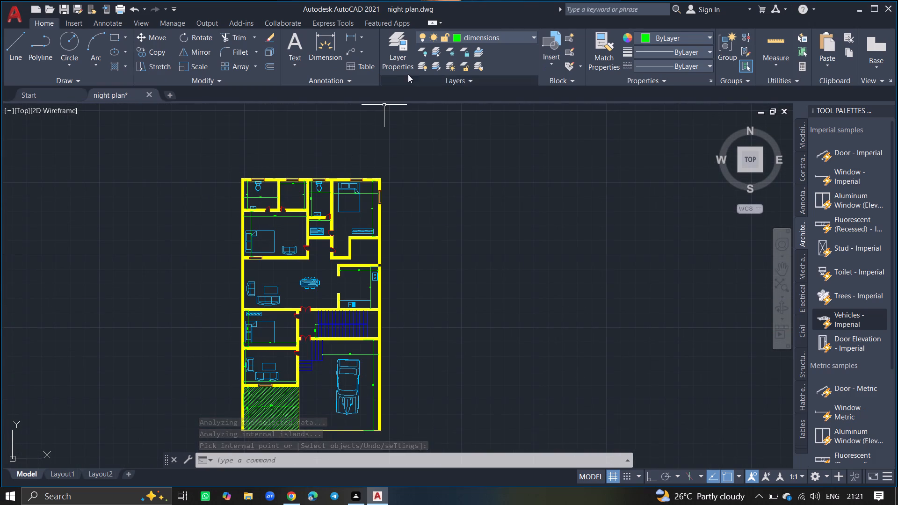
click(400, 60)
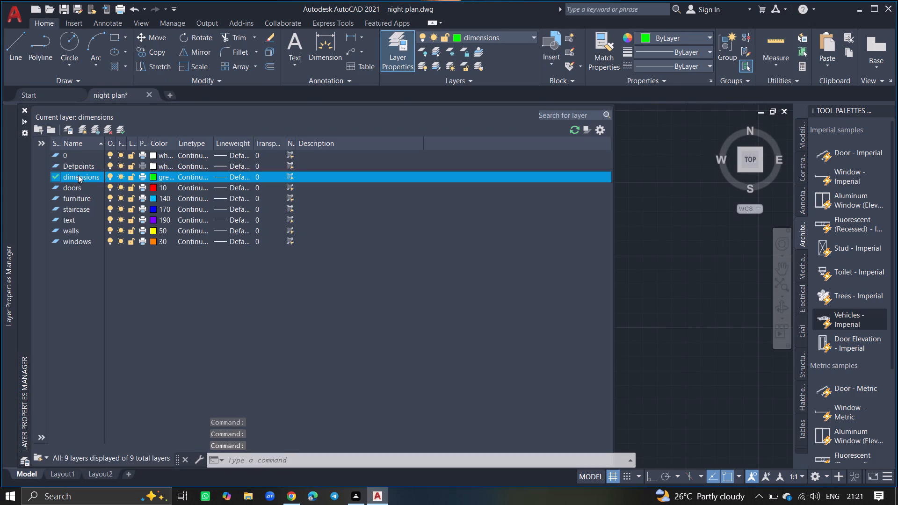
double_click(74, 216)
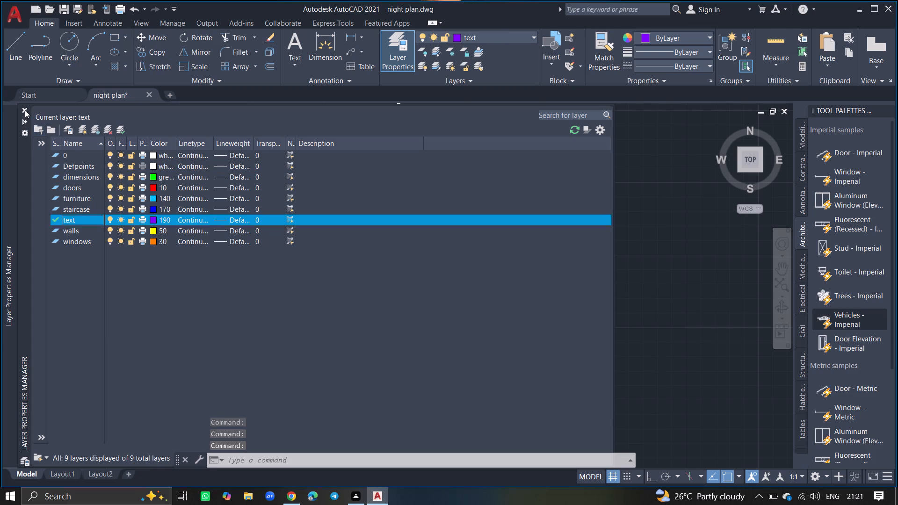
click(25, 110)
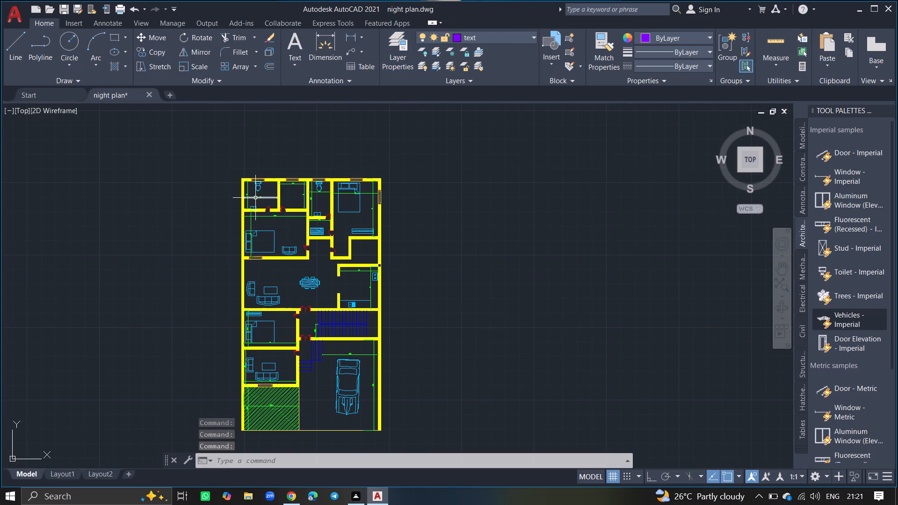
Add a two-line multiline text label in the north-west toilet below its width dimension, reading TOILET and 9' 7" X 8'.
ctrl+scroll(255, 198, up, 4)
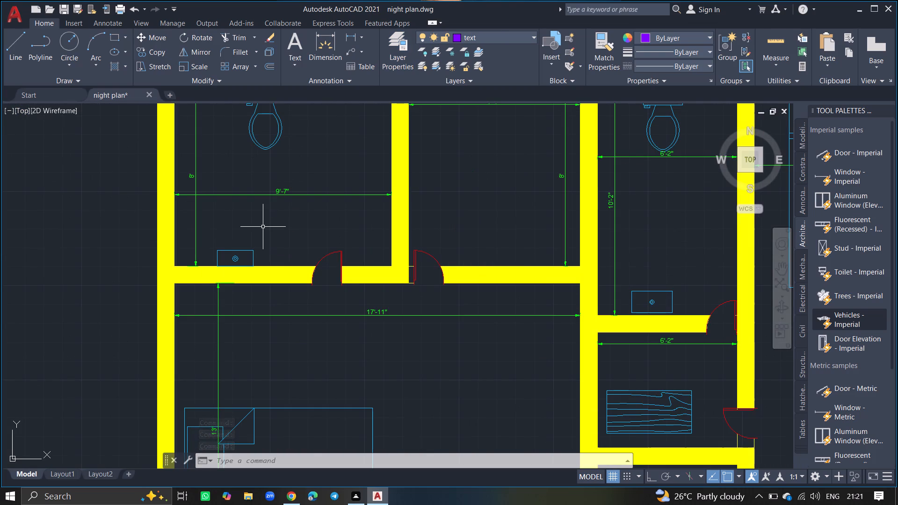
text(mtext)
key(Return)
ctrl+scroll(263, 227, up, 1)
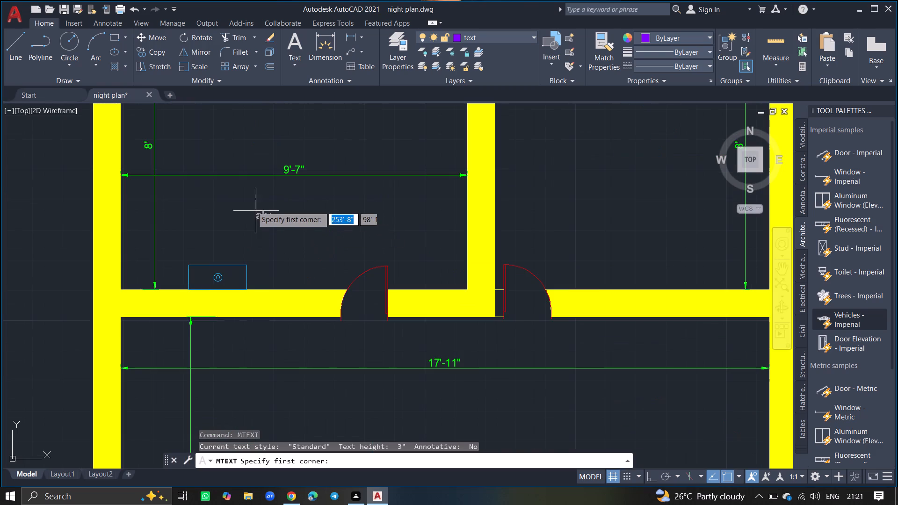
click(242, 197)
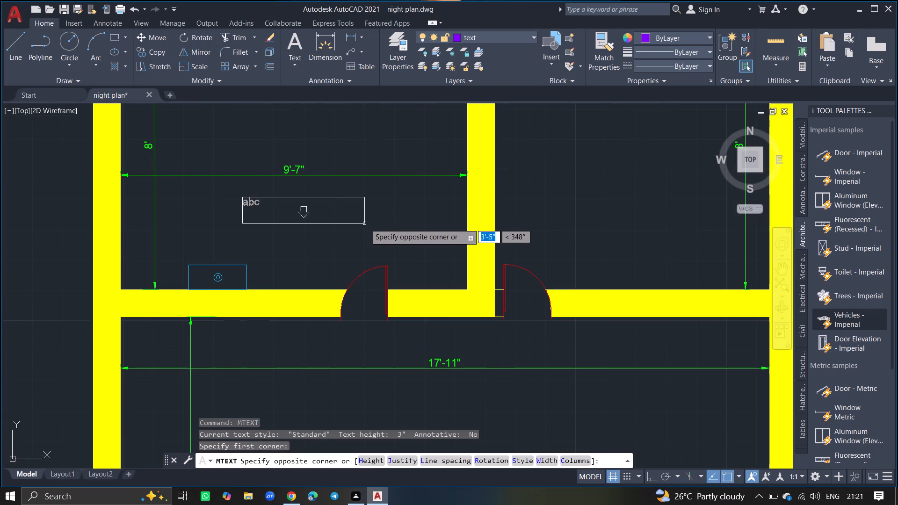
click(365, 224)
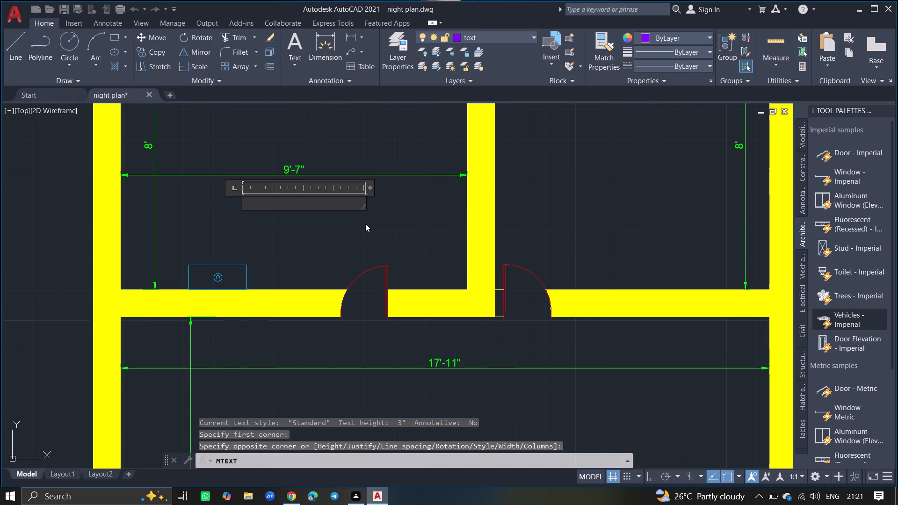
text(to)
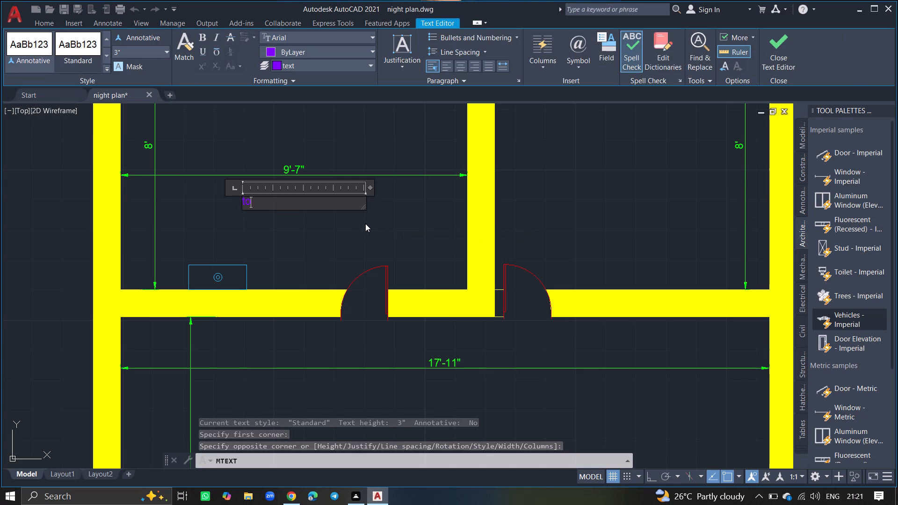
key(i)
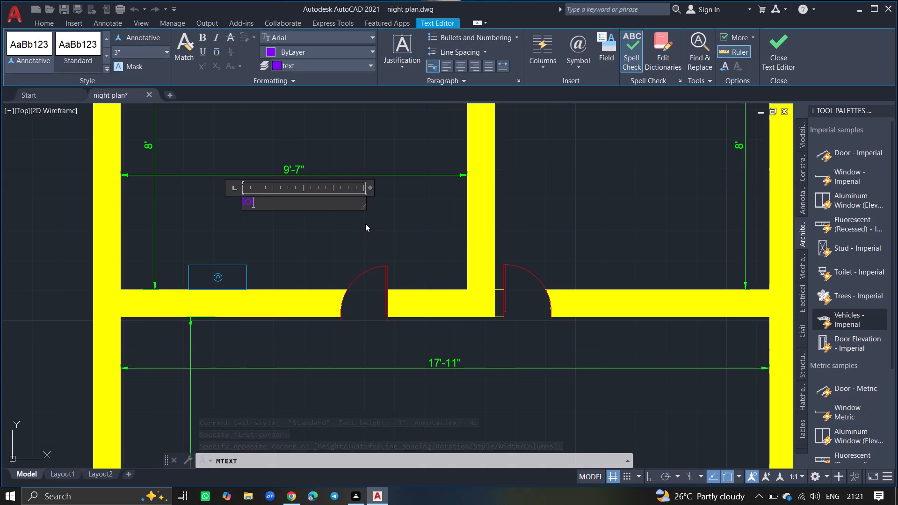
key(BackSpace)
key(BackSpace)
key(BackSpace)
key(BackSpace)
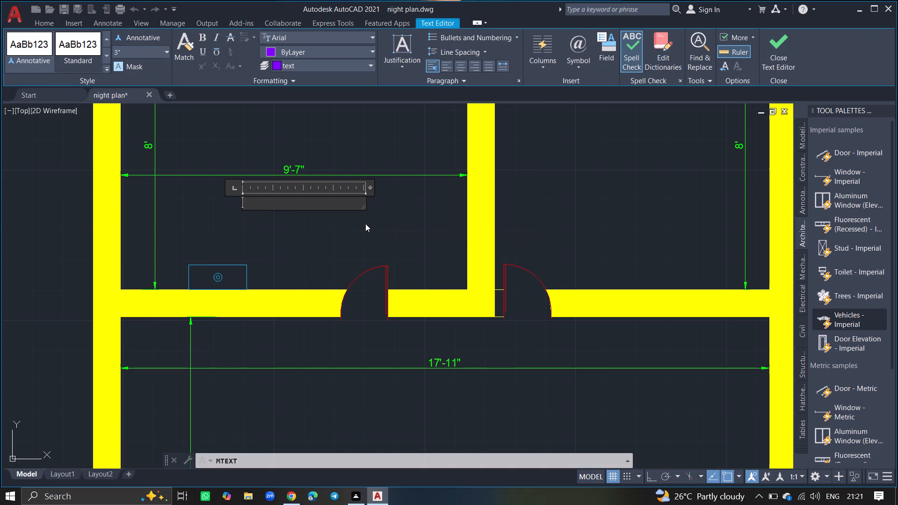
text(TOILET)
key(space)
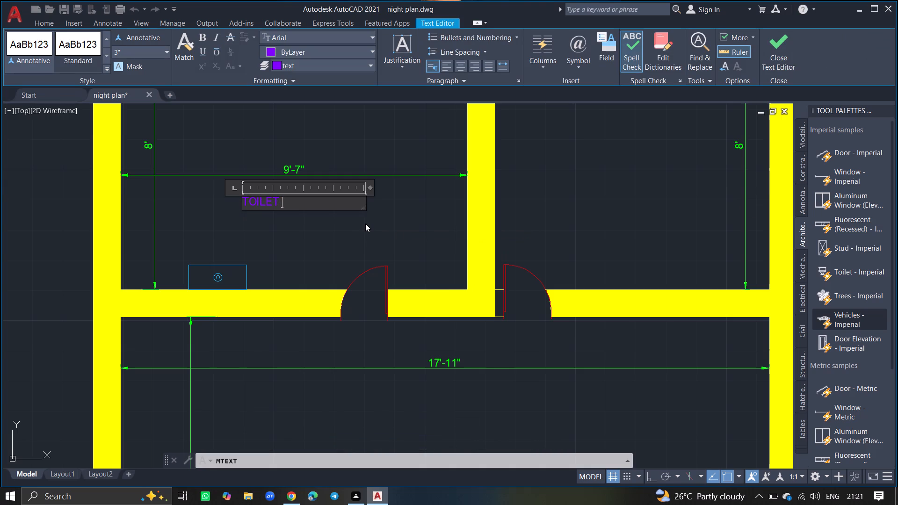
key(Return)
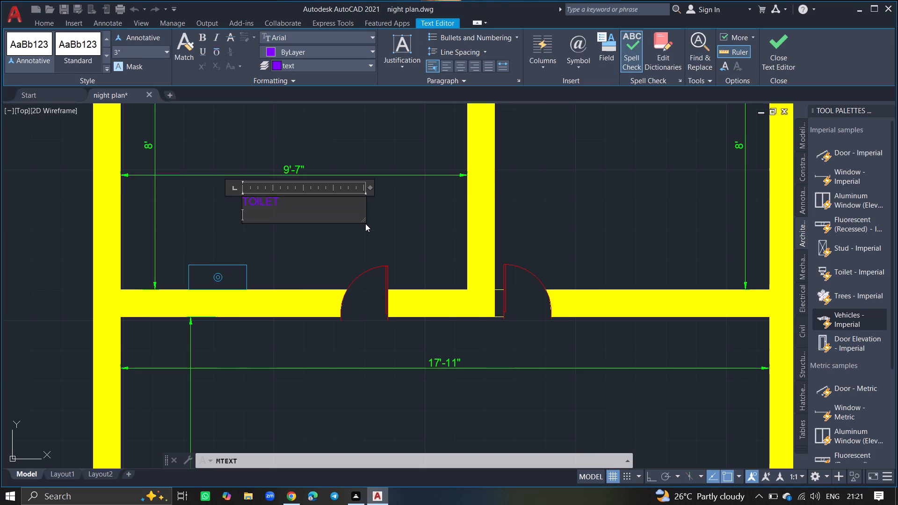
text(9')
key(space)
key(7)
text(")
key(space)
key(9)
key(BackSpace)
text(X)
key(space)
text(8')
click(435, 235)
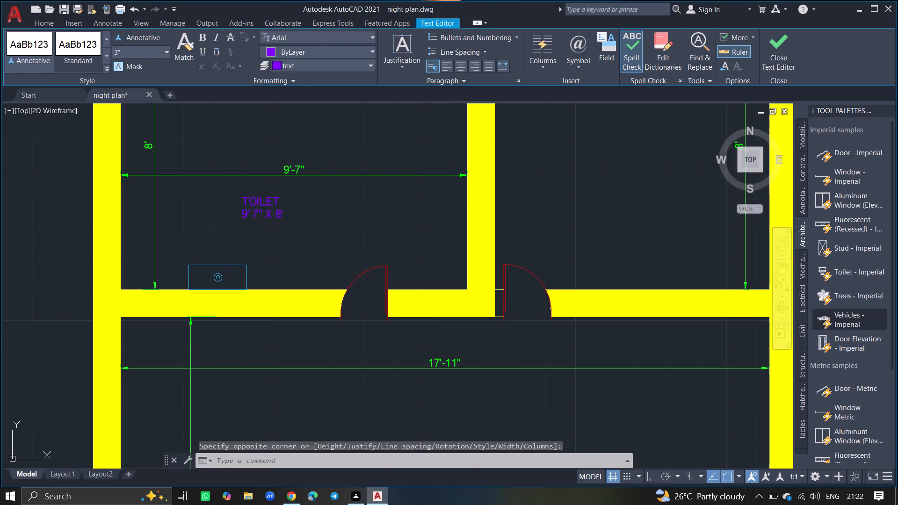
Add a two-line multiline text label in the small room east of the labelled toilet, reading WARD ROOM and 7' 7" X 8' 0".
ctrl+scroll(435, 235, down, 4)
ctrl+scroll(455, 223, up, 3)
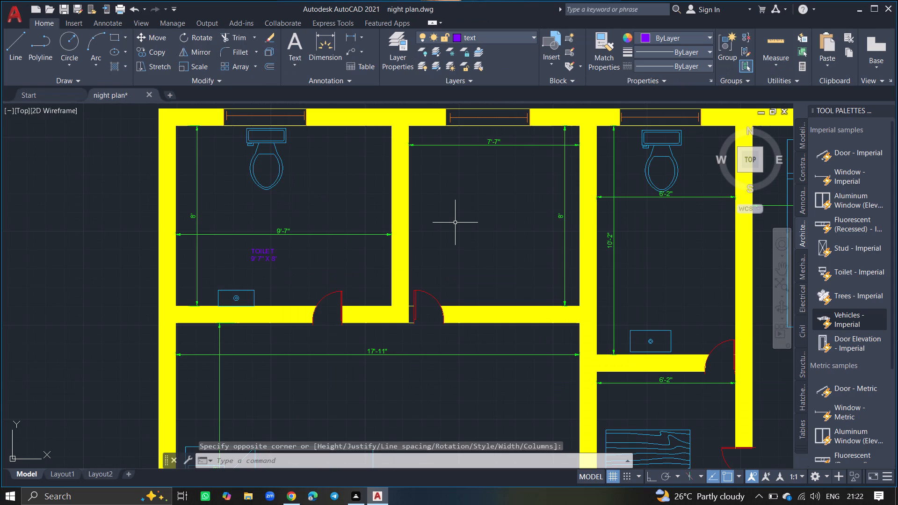
key(space)
click(441, 233)
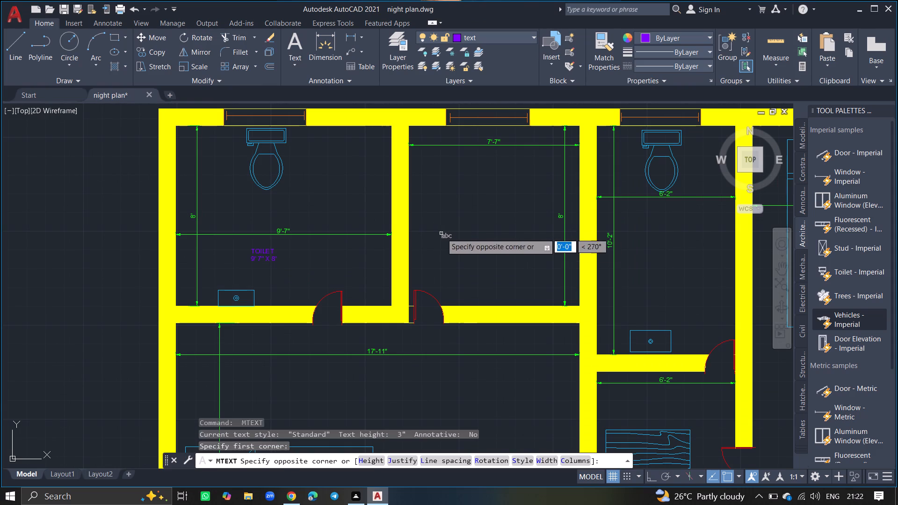
click(514, 245)
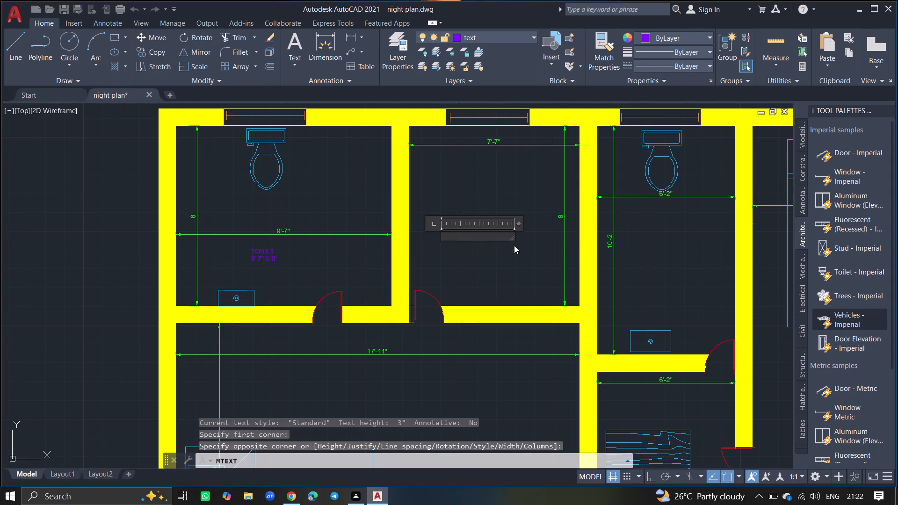
text(WARD)
key(space)
text(ROOM)
key(space)
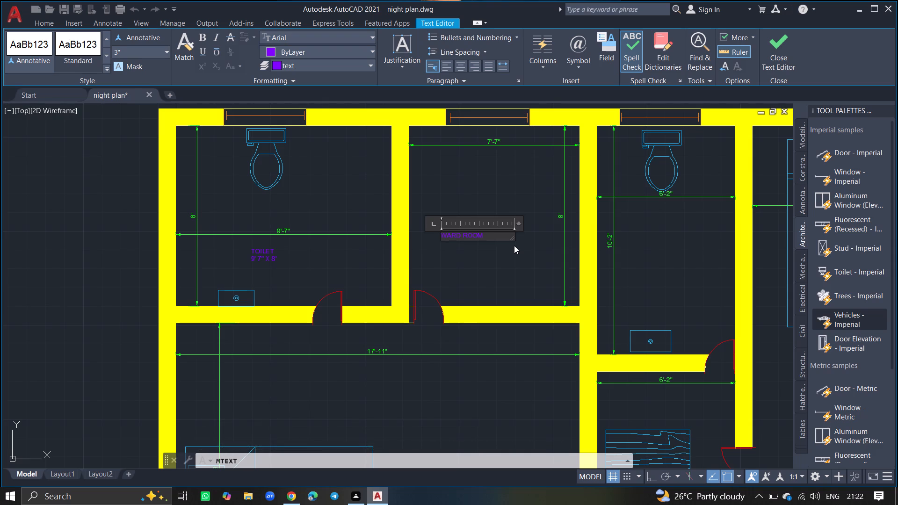
key(Return)
text(7' 7)
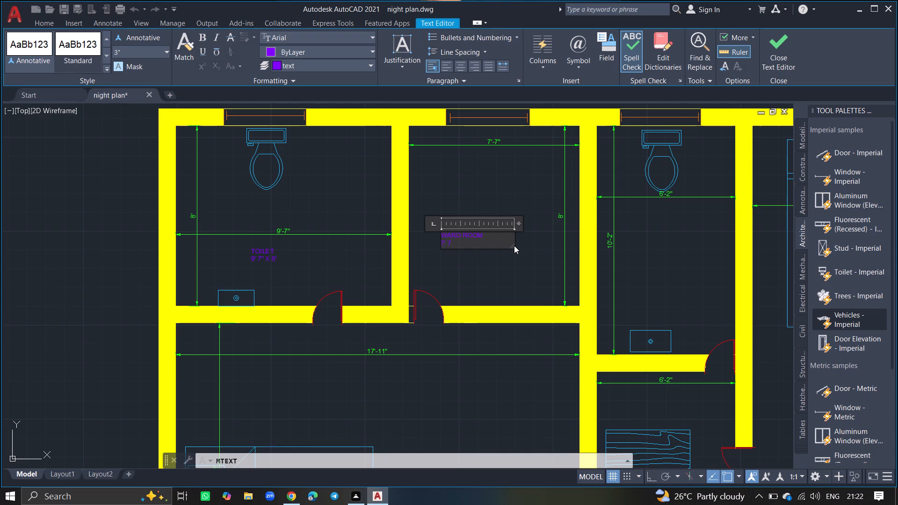
text(" X)
key(space)
text(8' 0")
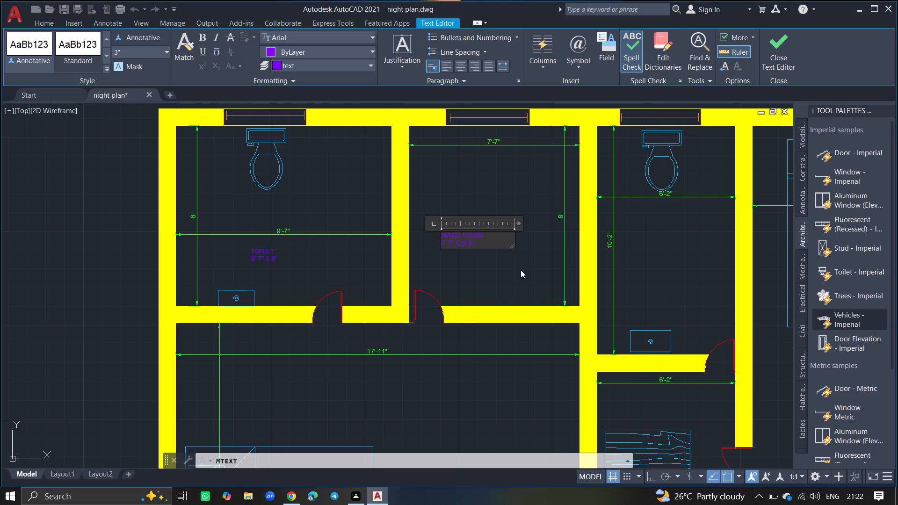
click(521, 274)
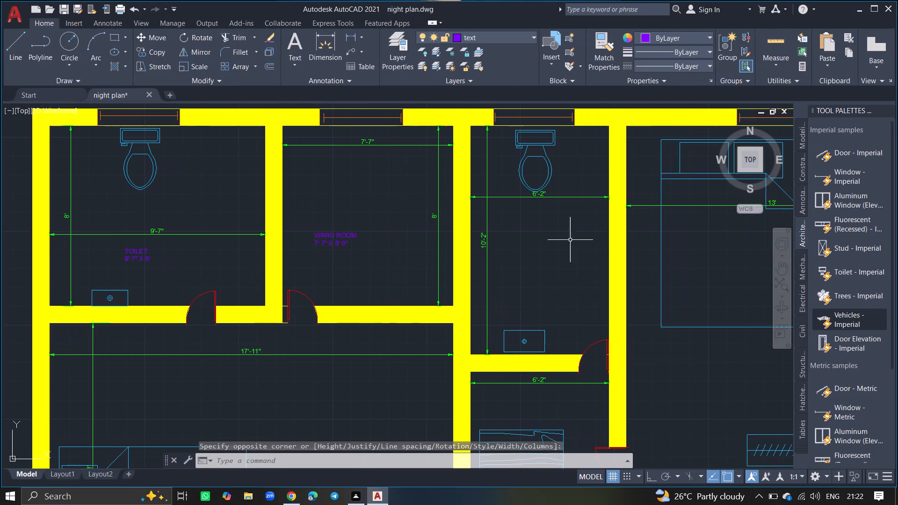
Add a two-line multiline text label in the toilet east of the ward room, reading TOILET and 6'2" X 10' 2".
key(space)
ctrl+scroll(551, 242, up, 3)
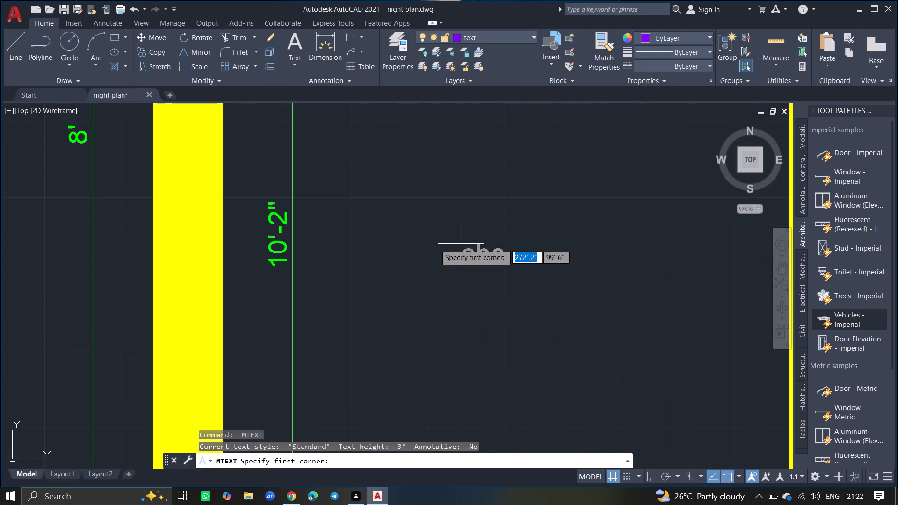
click(369, 231)
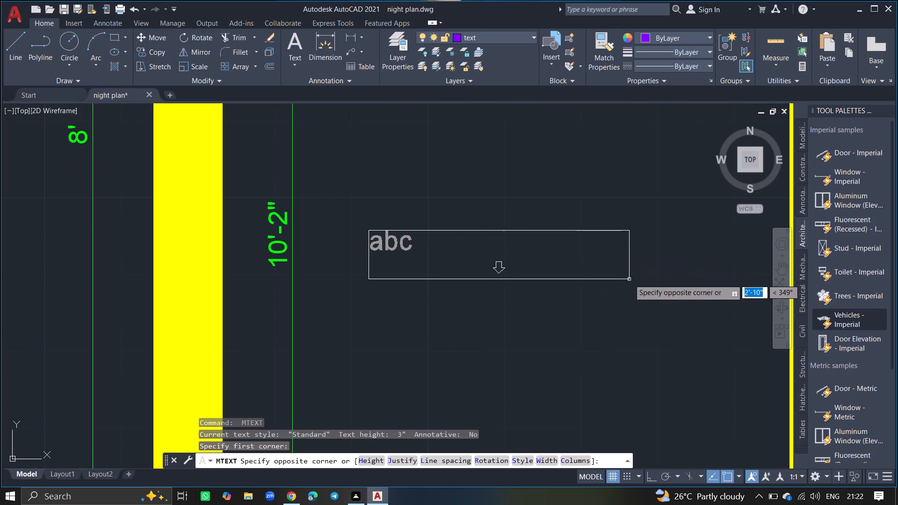
click(683, 291)
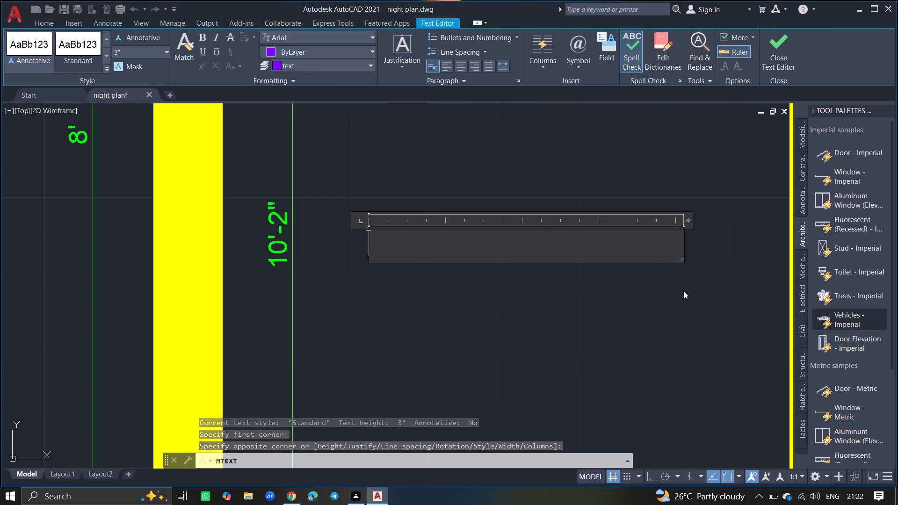
text(TP)
key(BackSpace)
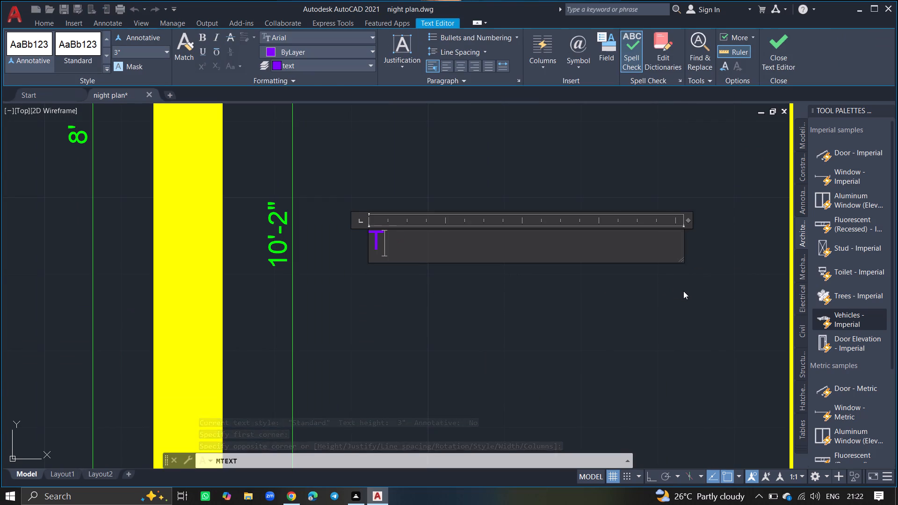
text(OIL)
text(ET)
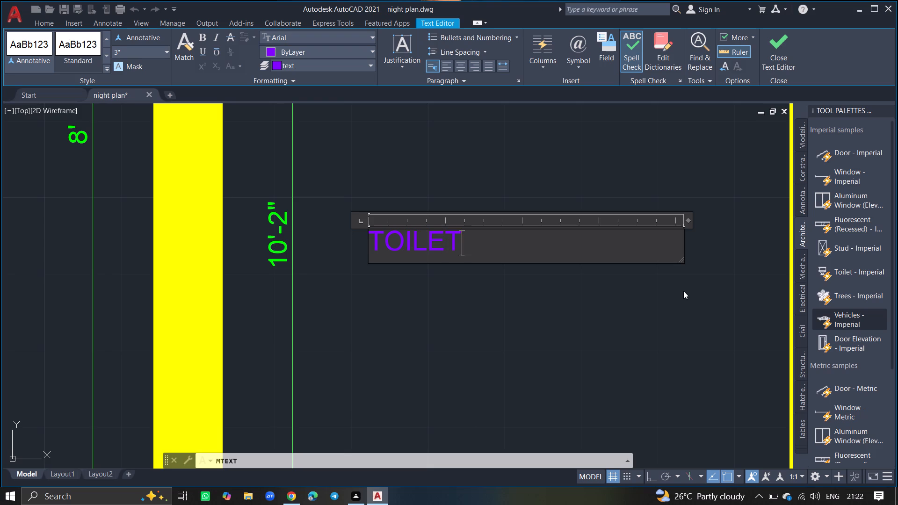
key(Return)
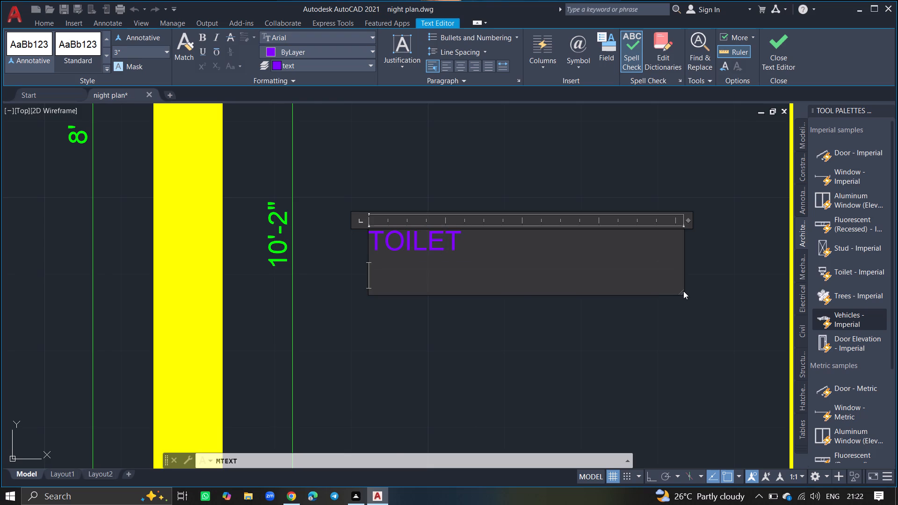
ctrl+scroll(683, 291, down, 3)
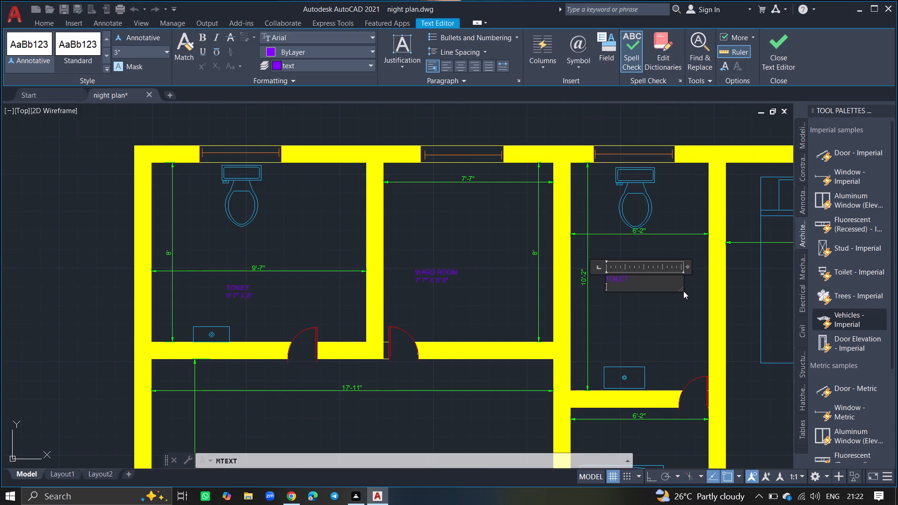
text(6')
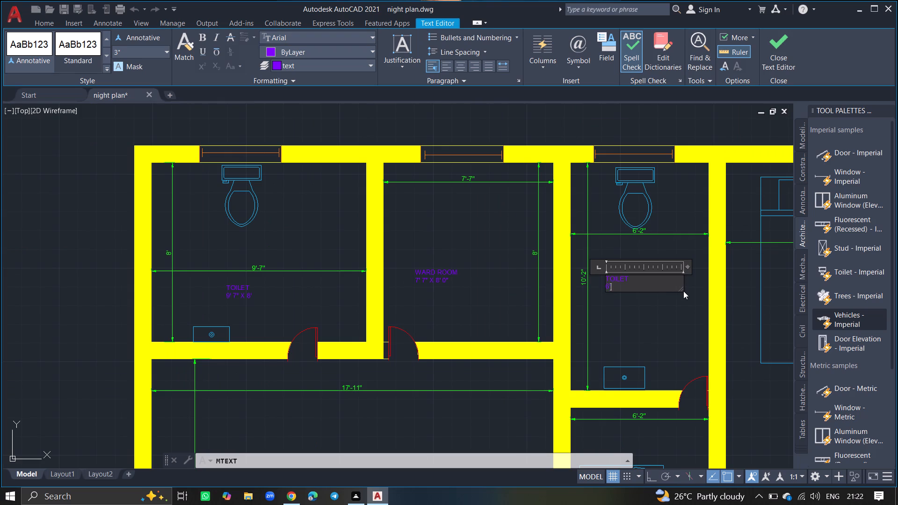
text(2")
key(space)
text(X)
key(space)
ctrl+scroll(683, 291, up, 3)
text(10' 2)
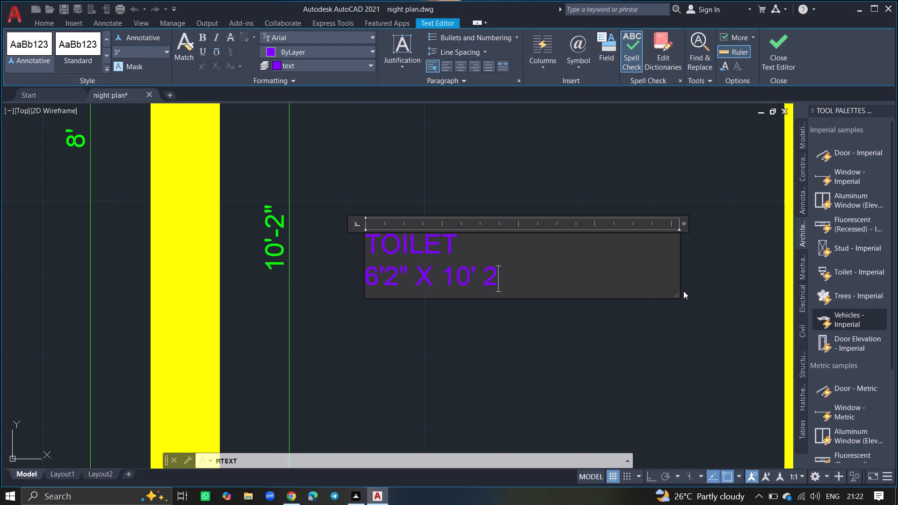
key(shift+quotedbl)
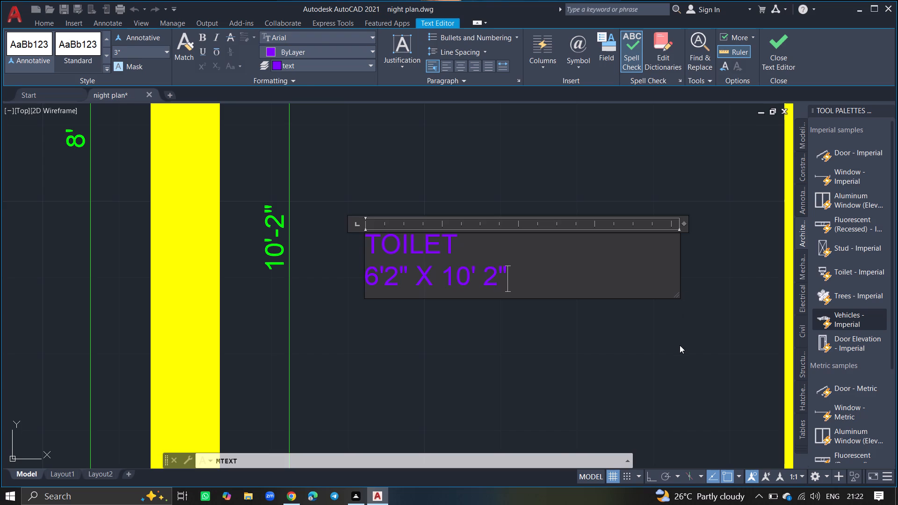
click(680, 345)
Add a two-line multiline text label over the bed in the north-east bedroom, reading BEDROOM and 13' 0" 16' 0".
ctrl+scroll(680, 345, down, 3)
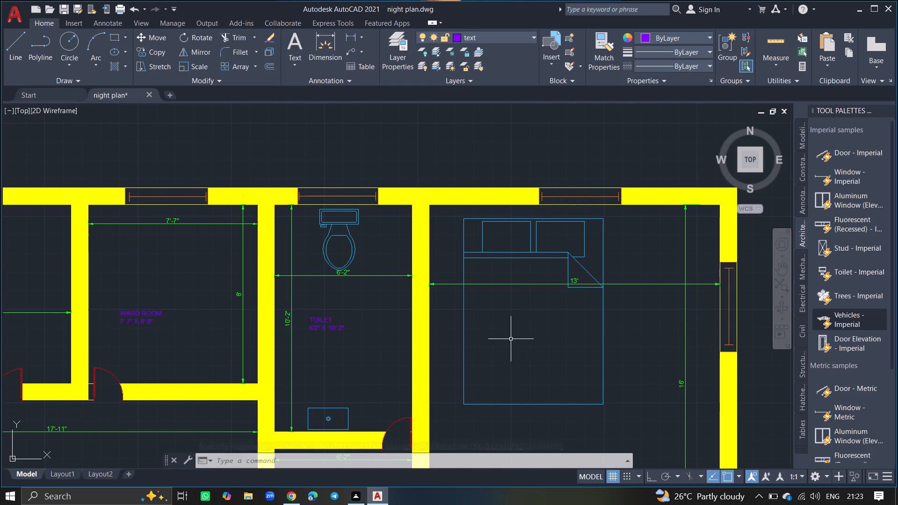
text(MTEXT)
key(Return)
click(492, 325)
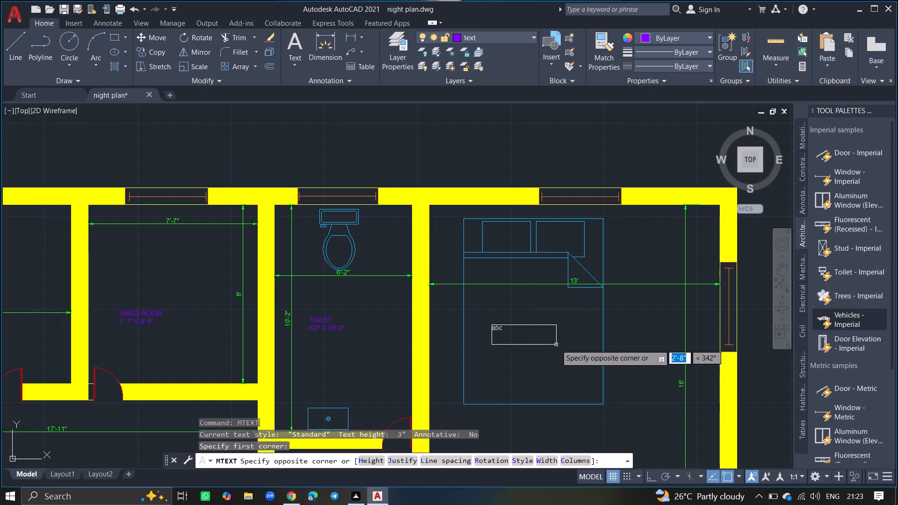
click(582, 352)
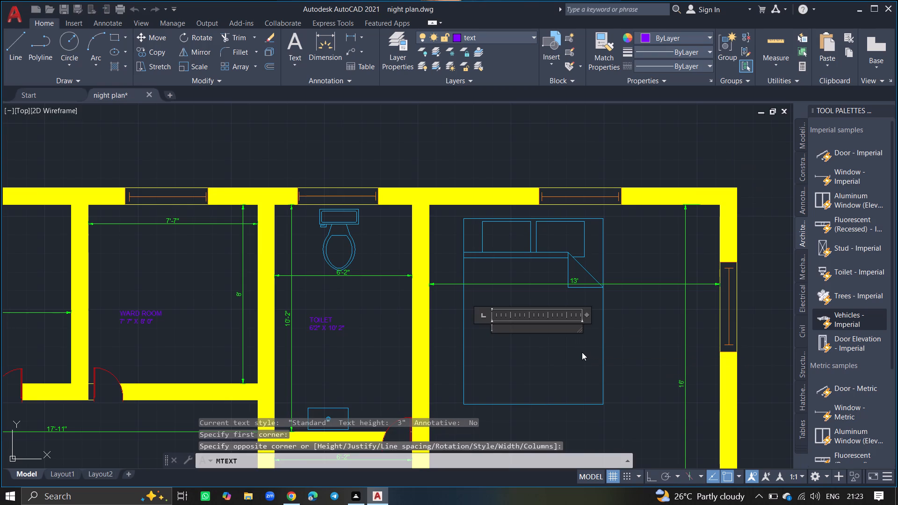
text(BEDROOM)
key(space)
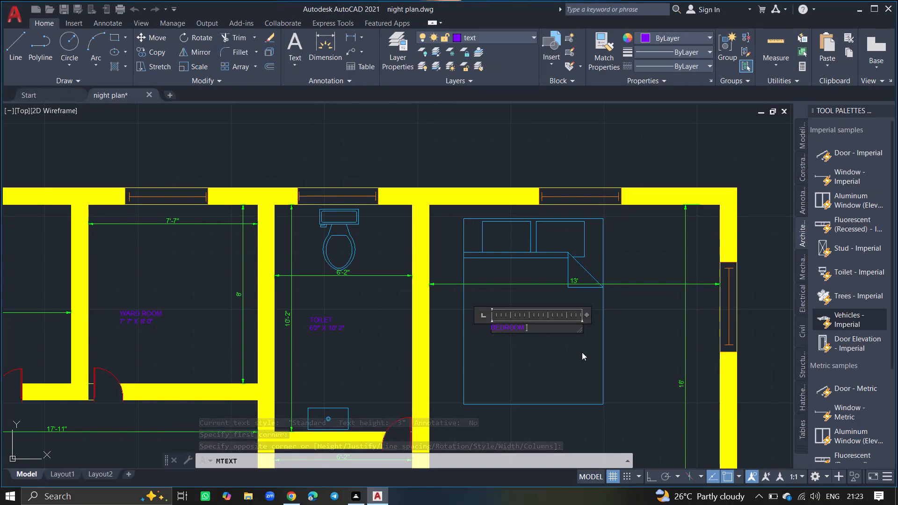
key(Return)
text(13)
text(')
key(space)
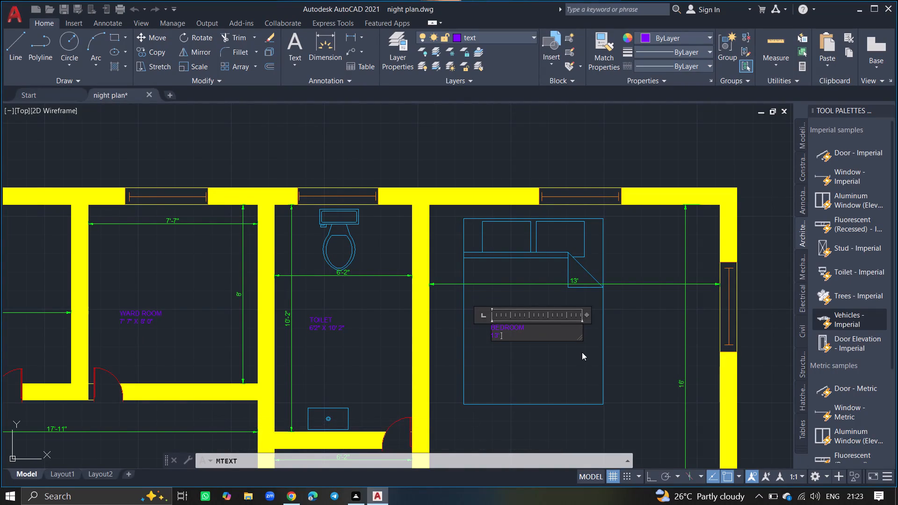
text(0")
key(space)
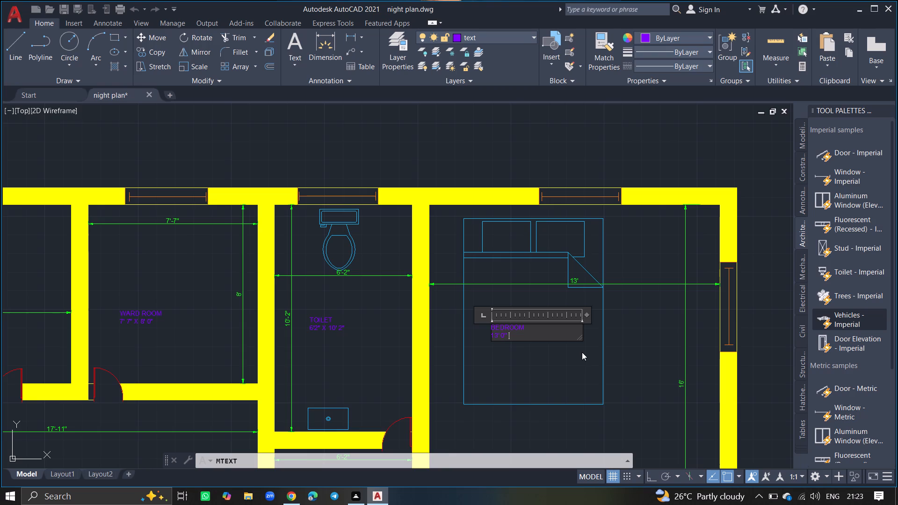
text(16)
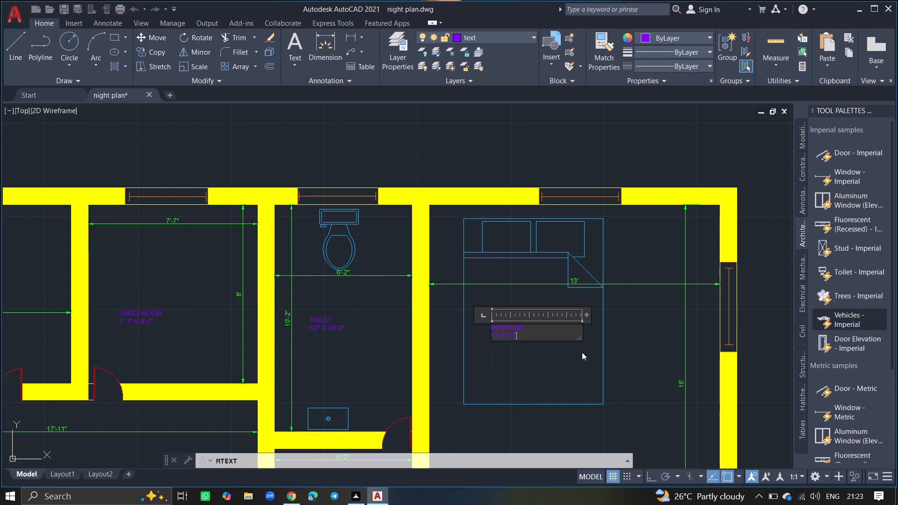
text(' 0")
click(574, 361)
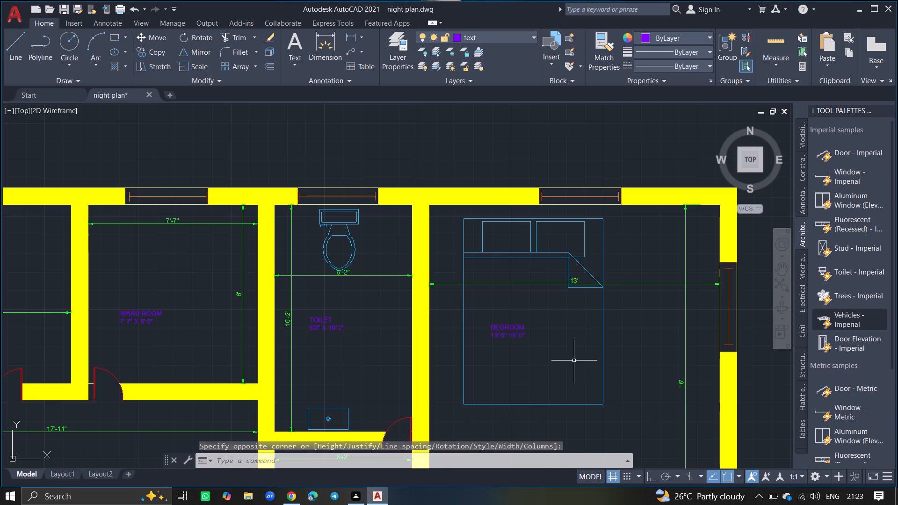
Add a two-line multiline text label above the bed in the western bedroom, reading BEDROOM and 17' 11" X 13'.
ctrl+scroll(574, 361, down, 3)
ctrl+scroll(434, 378, down, 1)
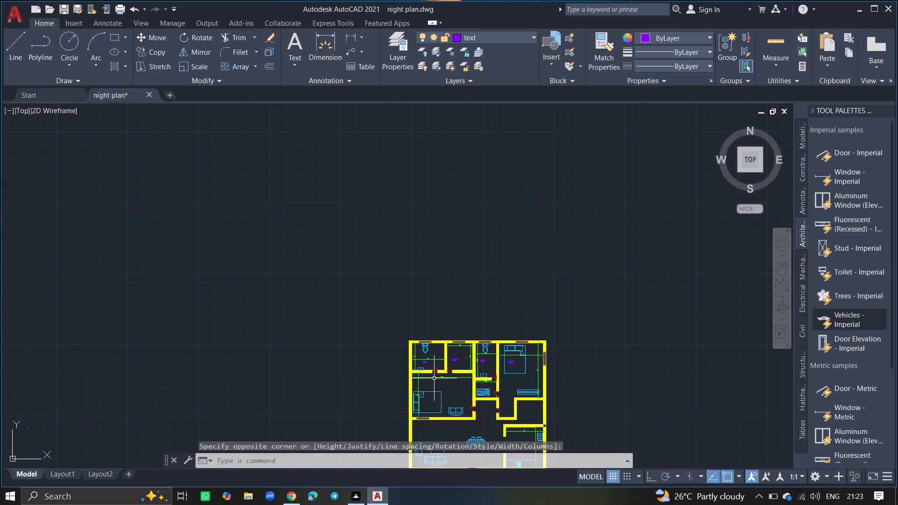
ctrl+scroll(432, 417, up, 4)
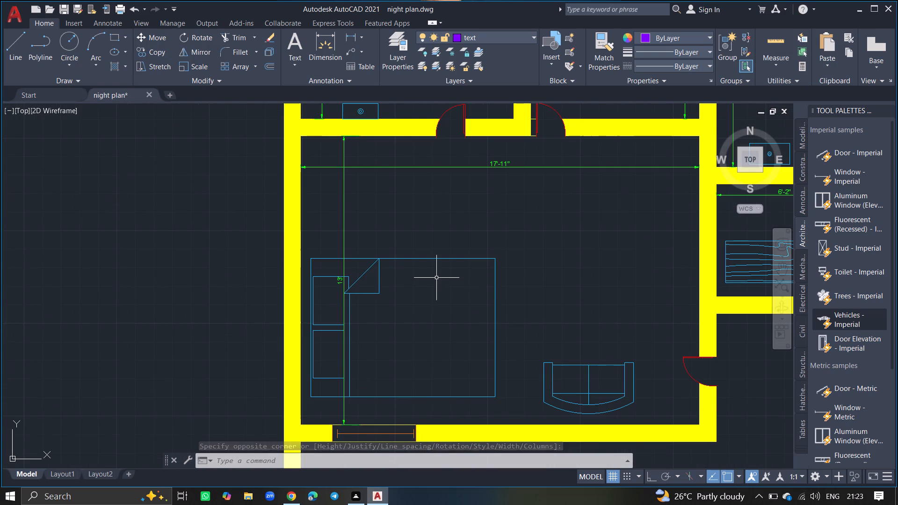
key(space)
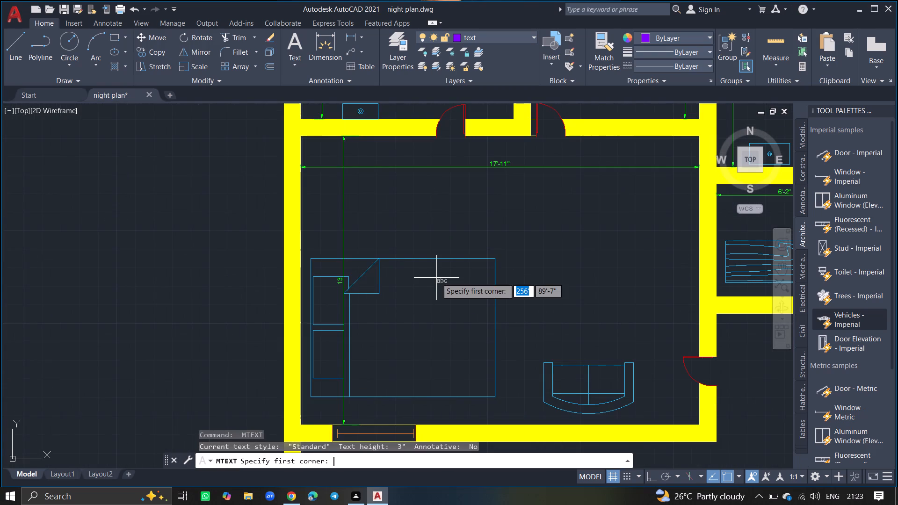
click(411, 201)
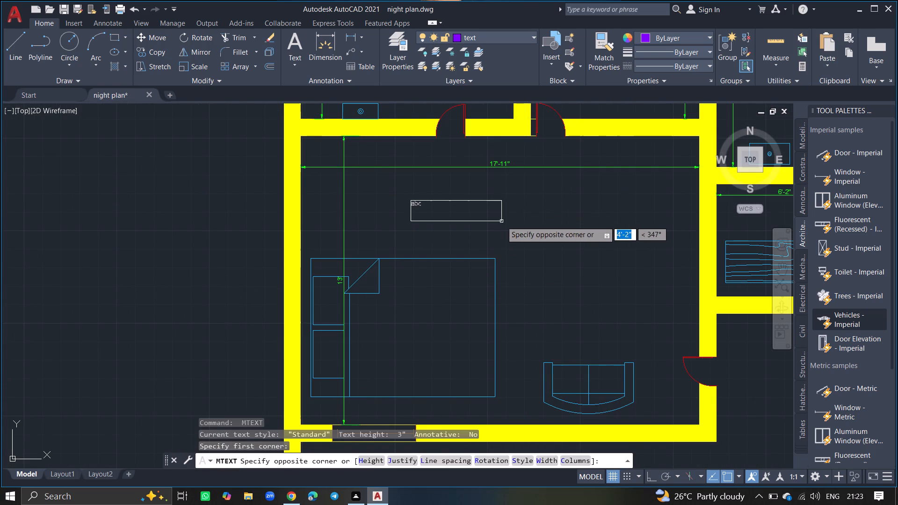
click(501, 221)
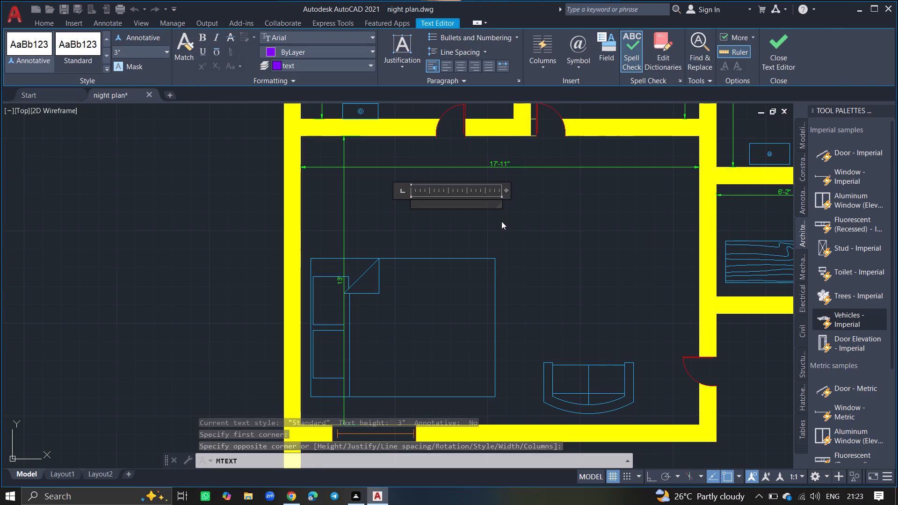
text(BEDROOM)
key(space)
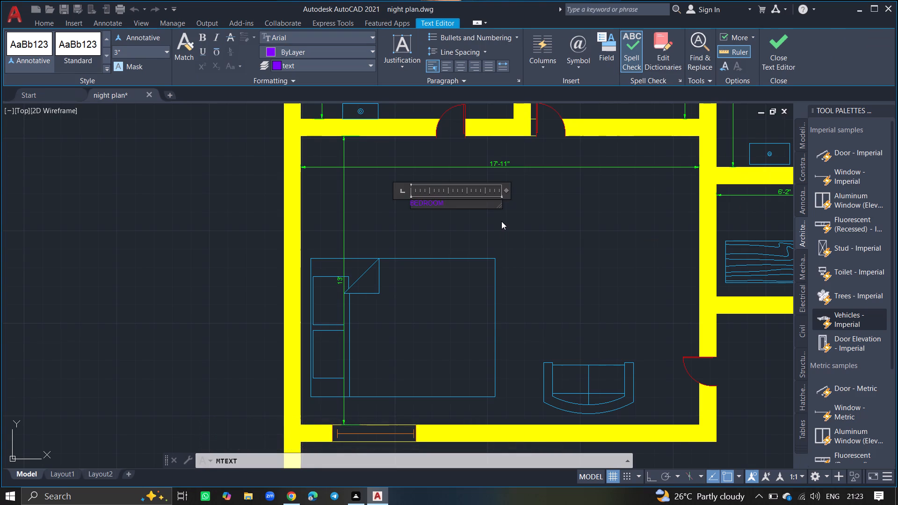
key(Return)
text(17' 11)
text(")
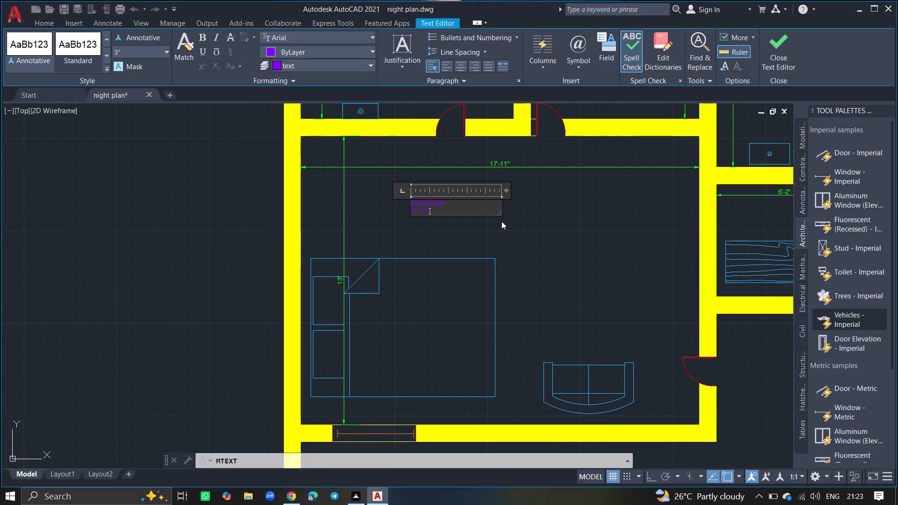
key(space)
text(X)
key(space)
text(13')
key(space)
ctrl+scroll(501, 221, up, 4)
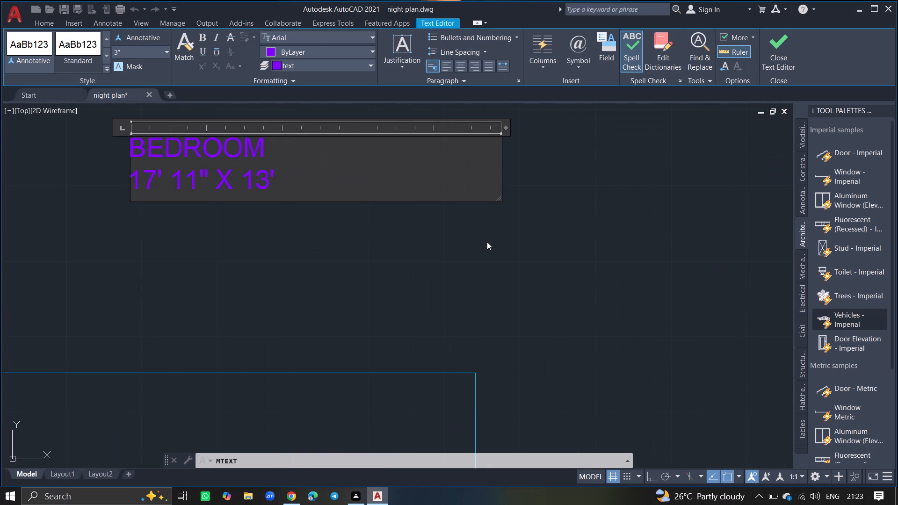
click(487, 242)
Add a multiline text label reading DRESSING ROOM above the wood-grain unit in the small room south of the 6'2" wide toilet.
ctrl+scroll(487, 242, down, 5)
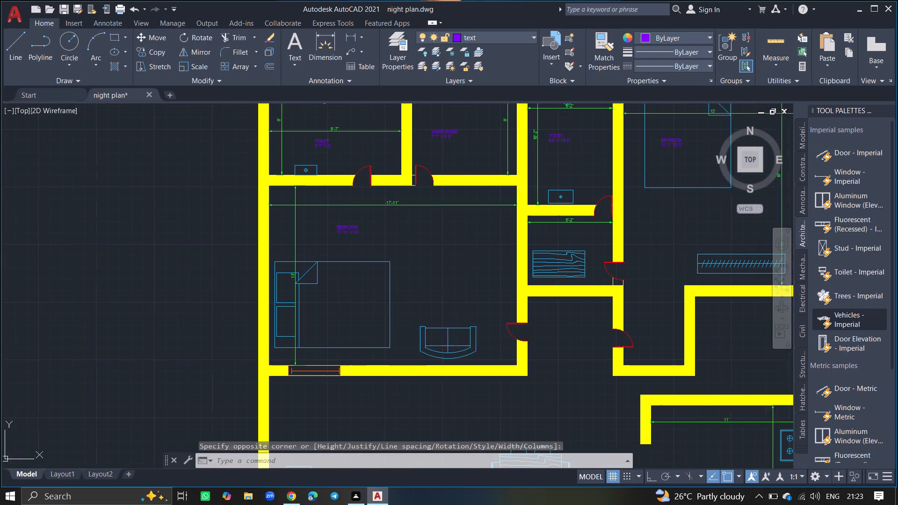
ctrl+scroll(556, 241, up, 5)
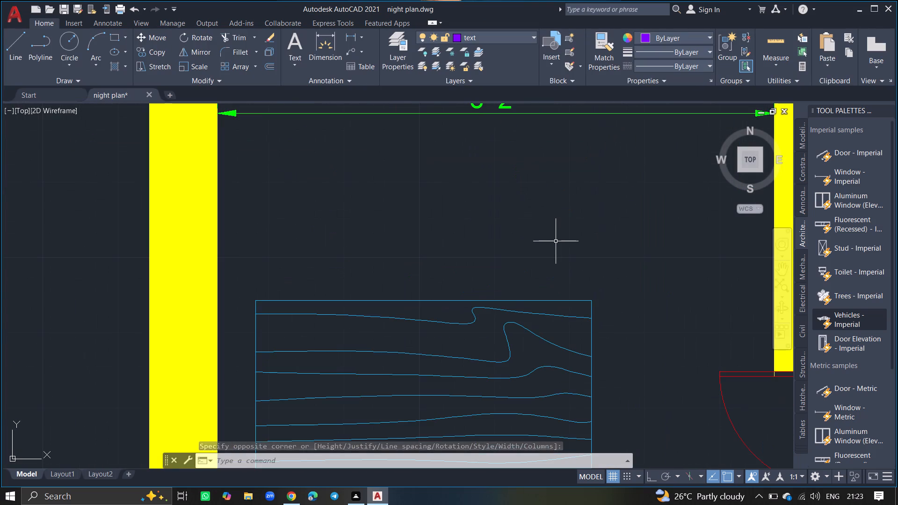
key(space)
click(344, 193)
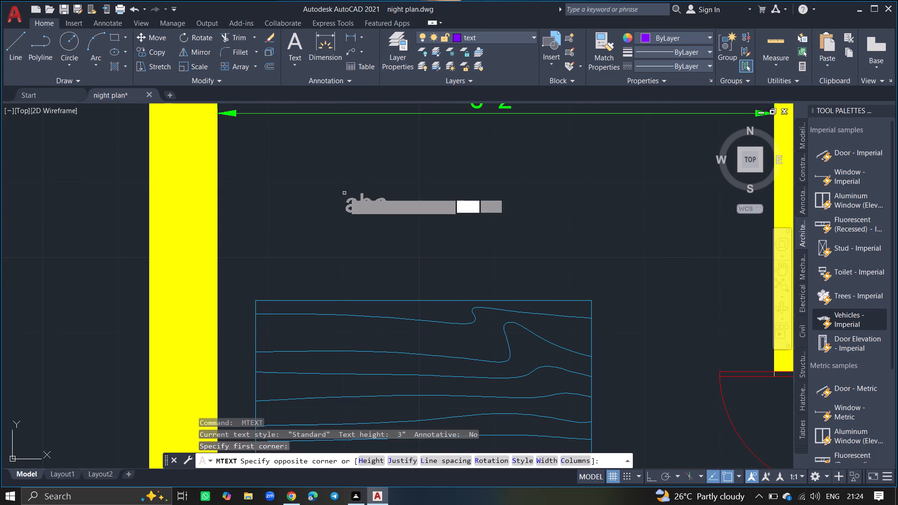
click(529, 237)
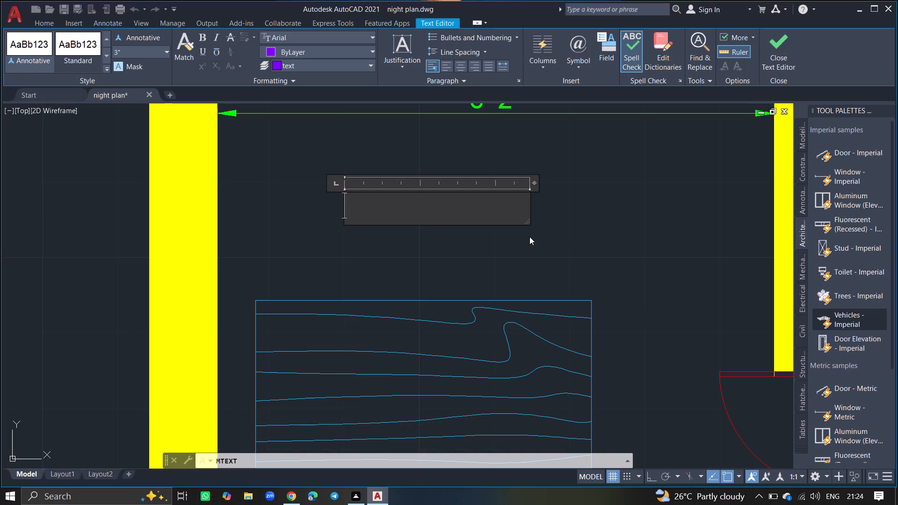
text(DRESSING)
key(space)
key(r)
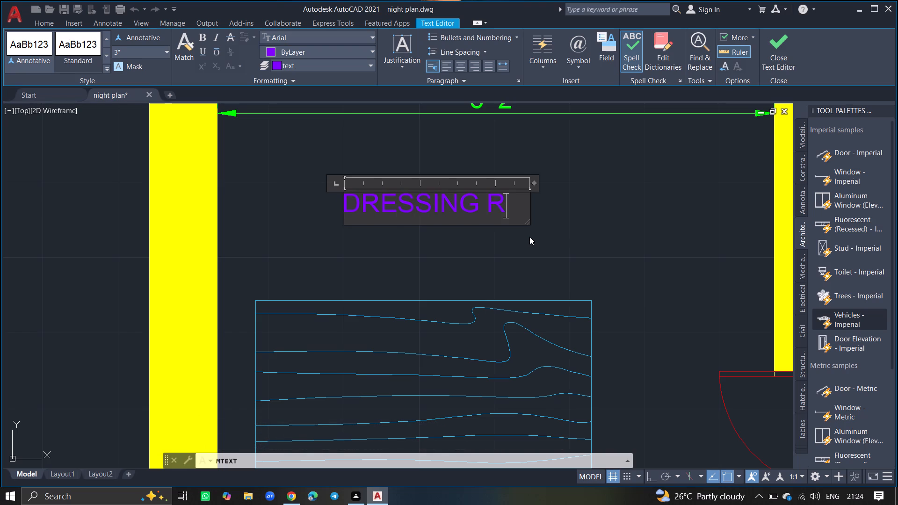
text(OOM)
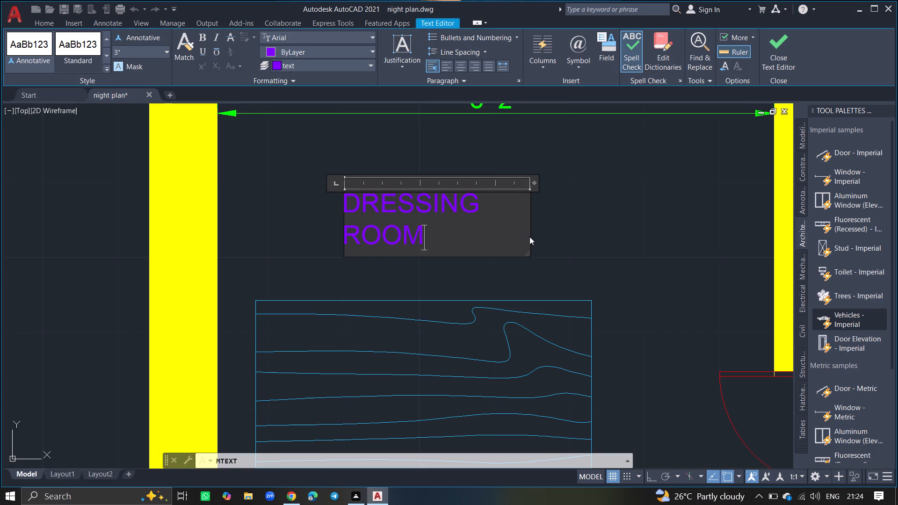
click(576, 255)
Add a multiline text label reading LAUNDRY ROOM in the empty space between the north-east bedroom and the room with the stove.
ctrl+scroll(576, 255, down, 4)
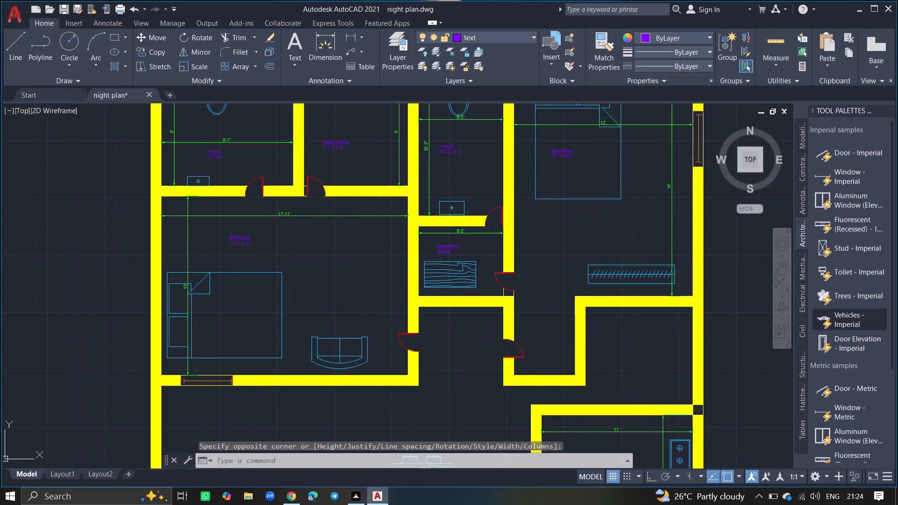
key(space)
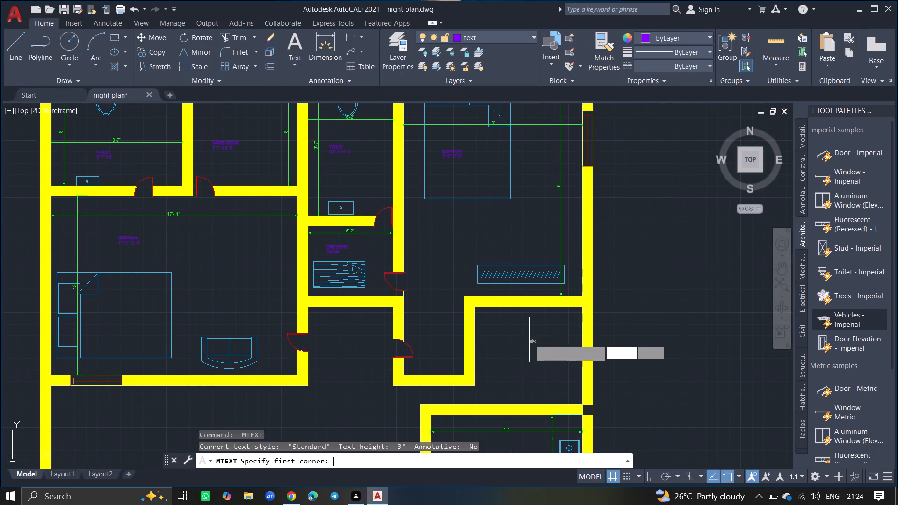
ctrl+scroll(529, 339, up, 4)
click(402, 267)
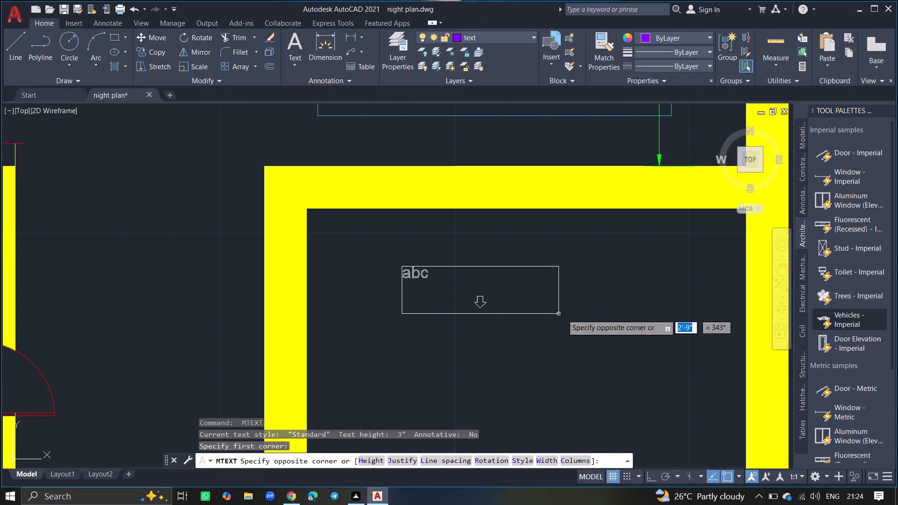
click(646, 323)
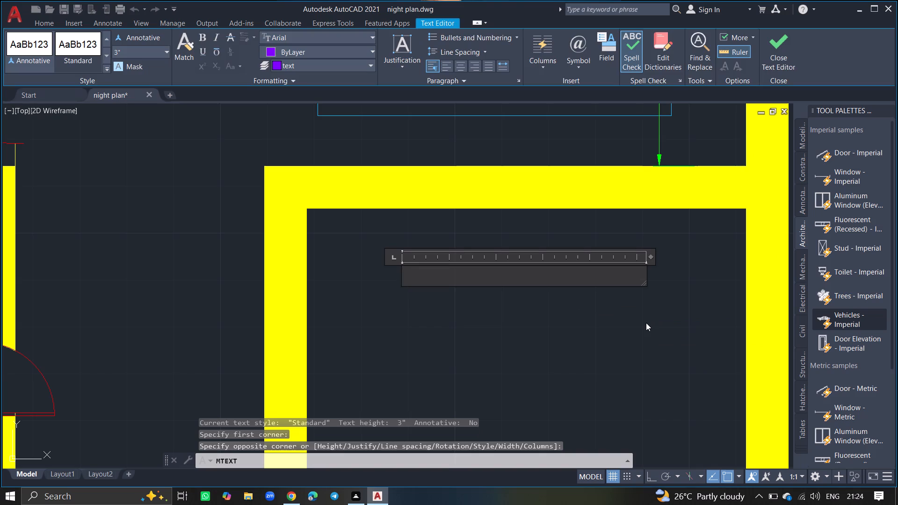
key(l)
text(AUND)
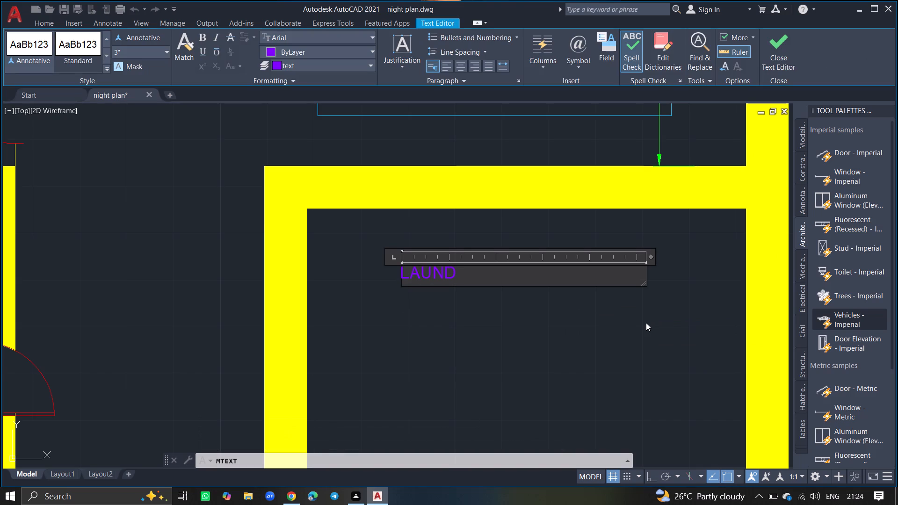
text(RY)
key(space)
text(ROOM)
click(636, 346)
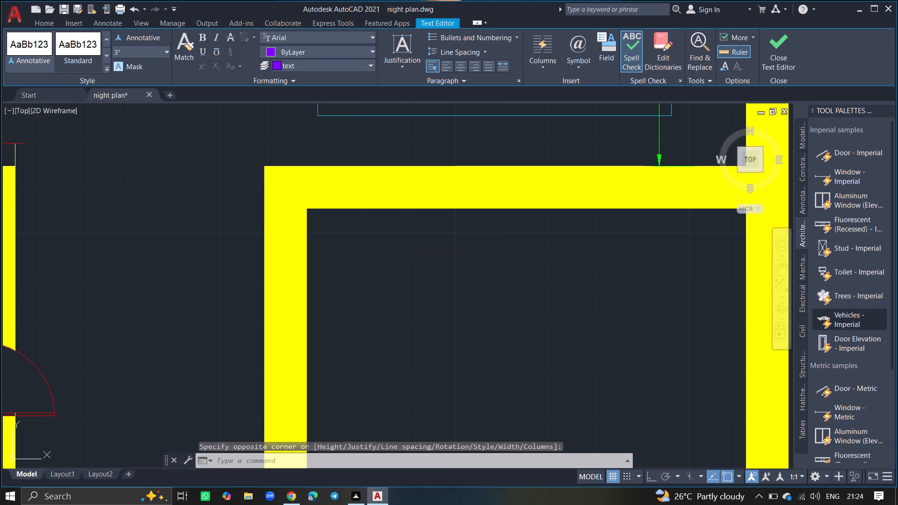
Add a multiline text label reading DINNING SPACE just above the dining table in the central hall.
ctrl+scroll(636, 346, down, 6)
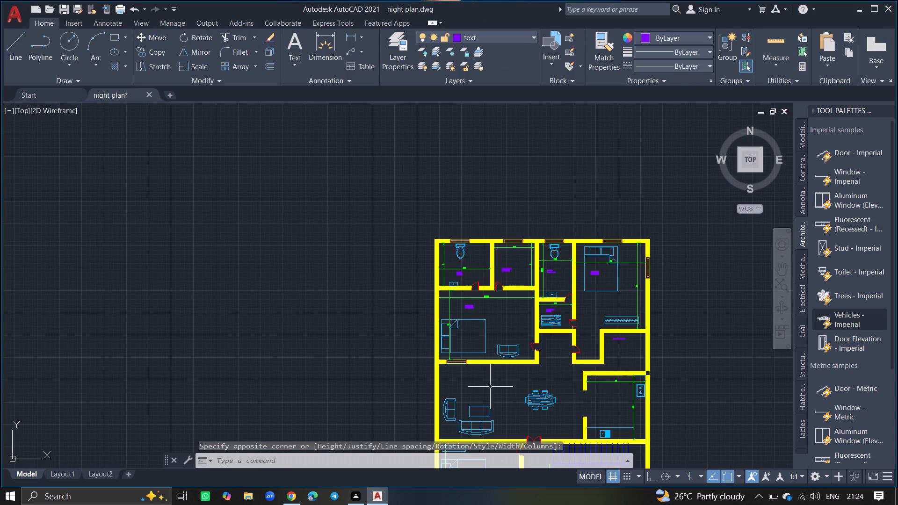
key(space)
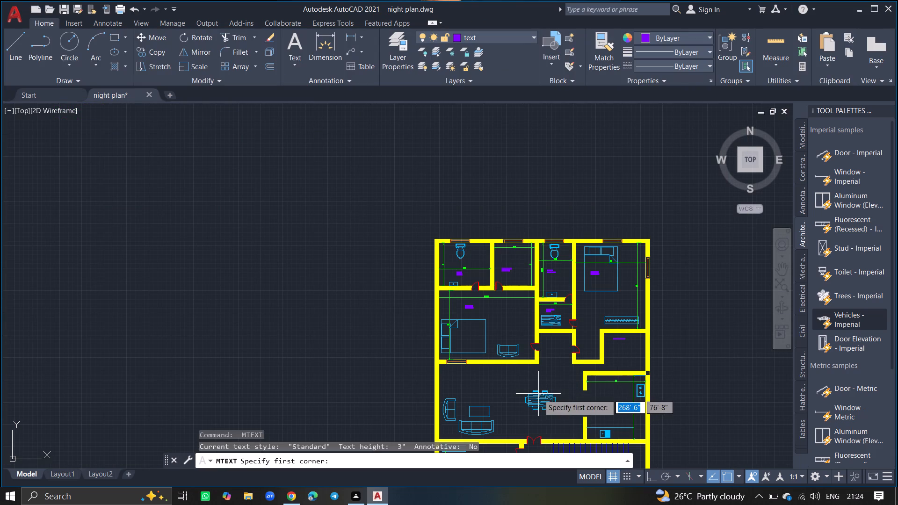
ctrl+scroll(530, 379, up, 3)
click(530, 379)
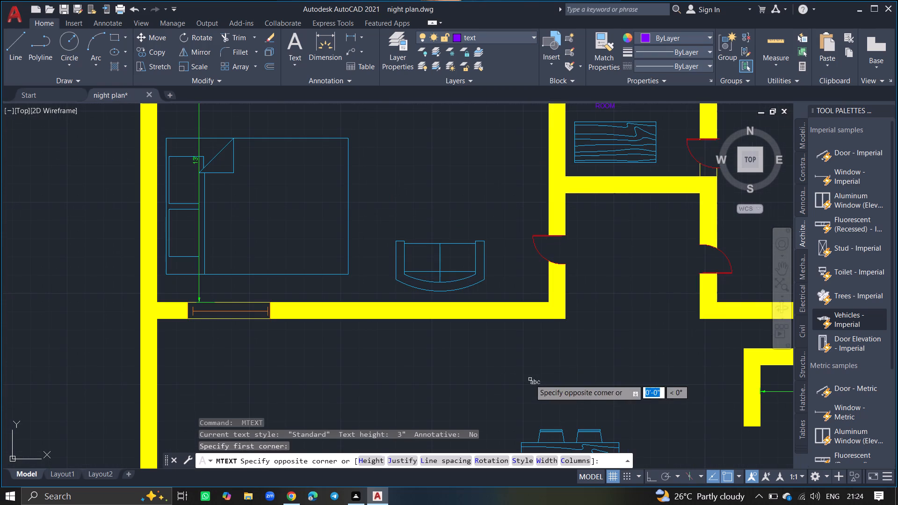
click(610, 399)
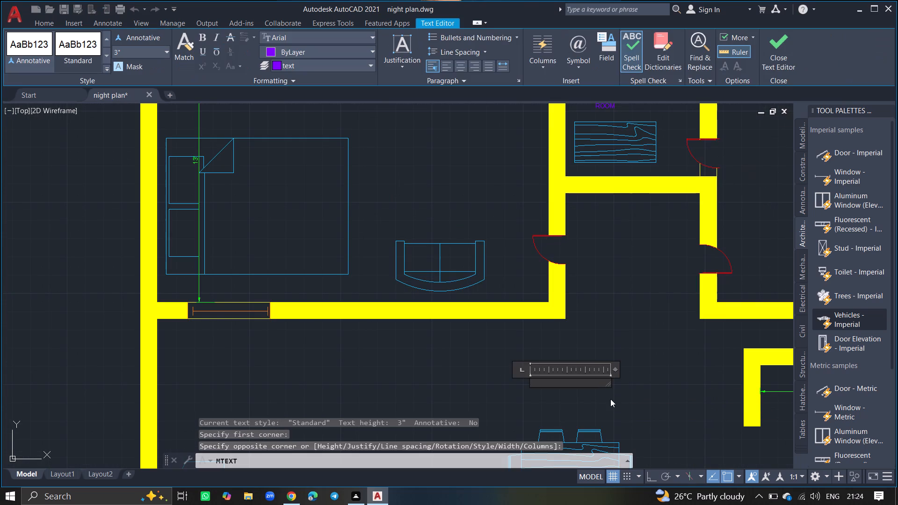
text(DINNING)
key(space)
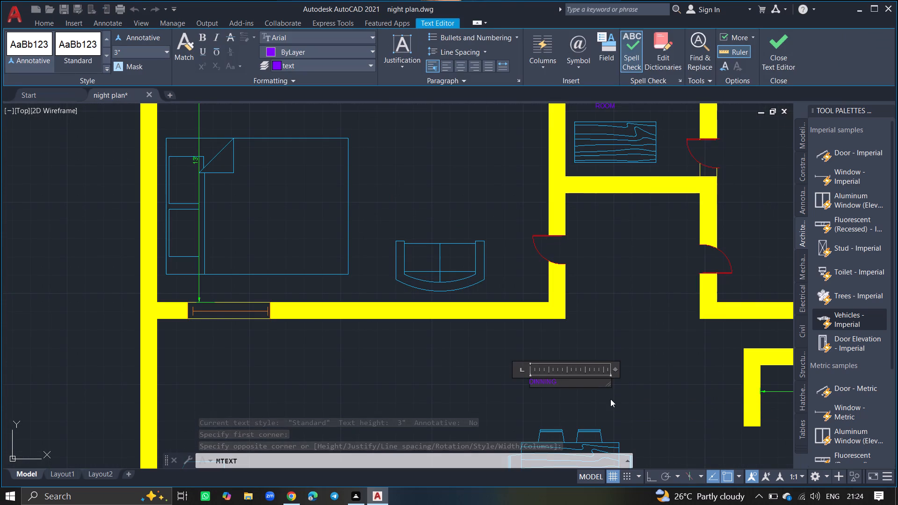
text(SPACE)
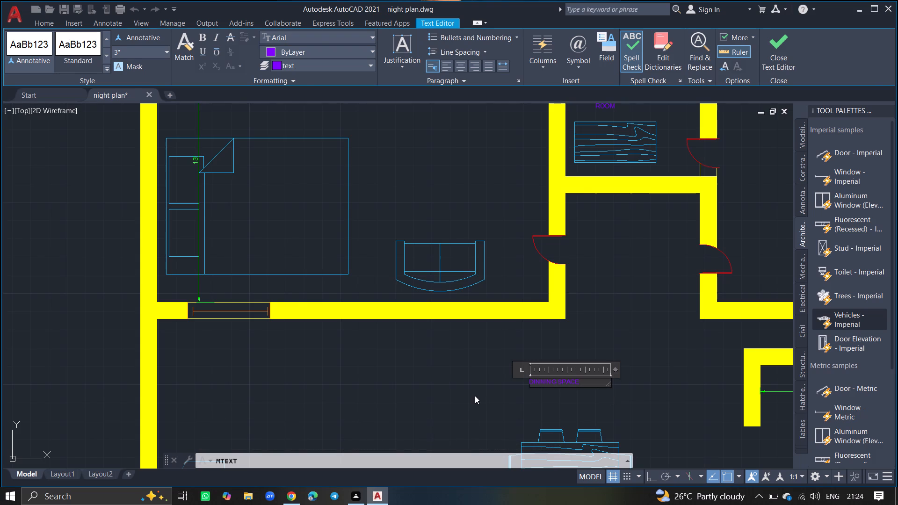
click(475, 396)
Add a multiline text label reading DRAWING SPACE above the sofa set at the hall's western side.
ctrl+scroll(424, 376, down, 3)
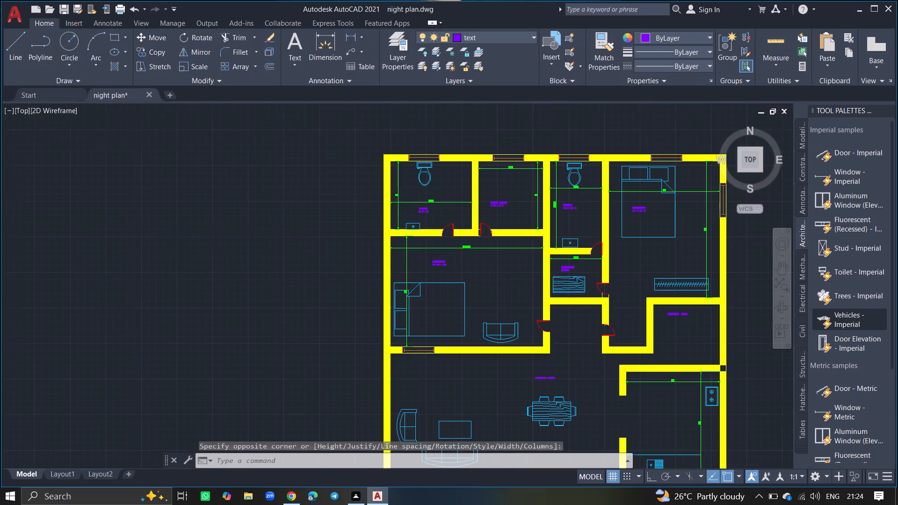
ctrl+scroll(423, 393, up, 5)
key(space)
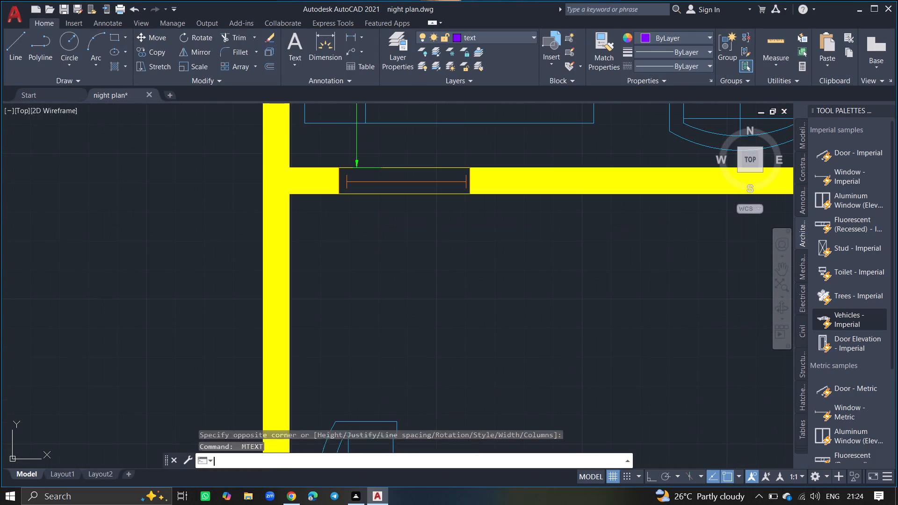
click(369, 351)
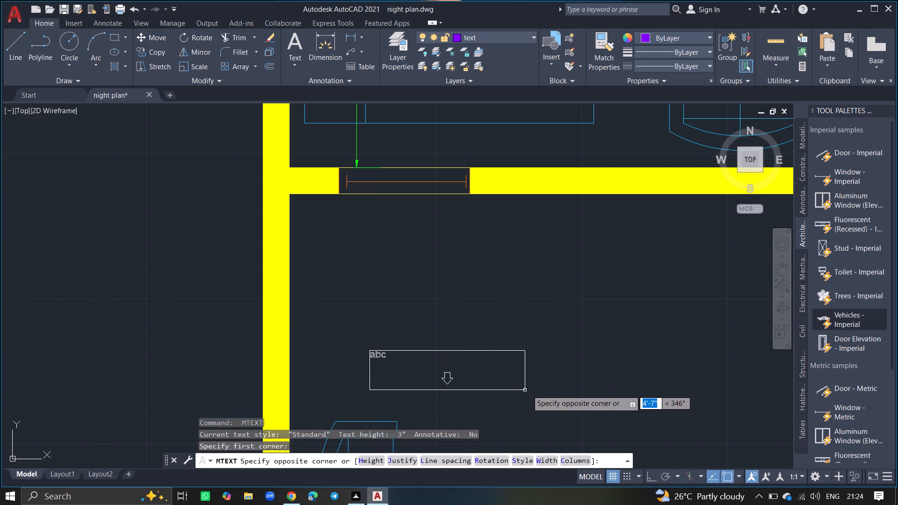
click(536, 387)
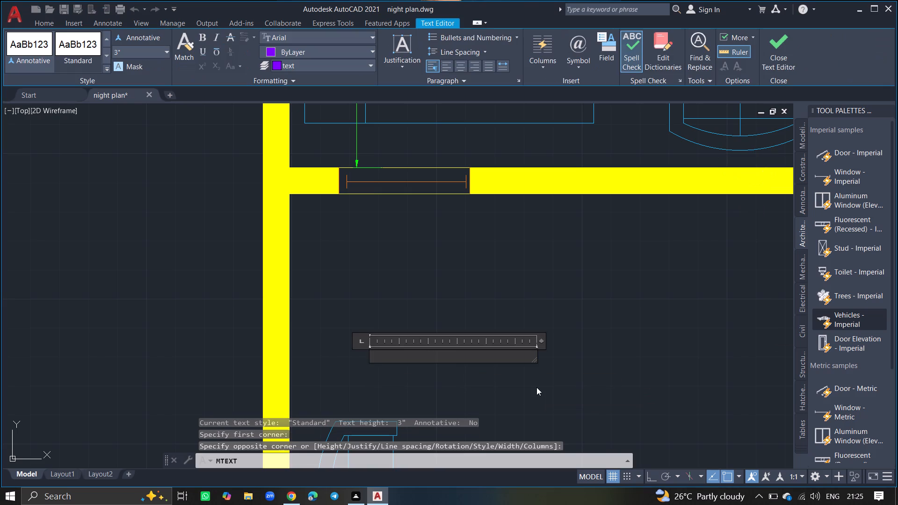
text(DRAWING)
key(space)
text(SPACE)
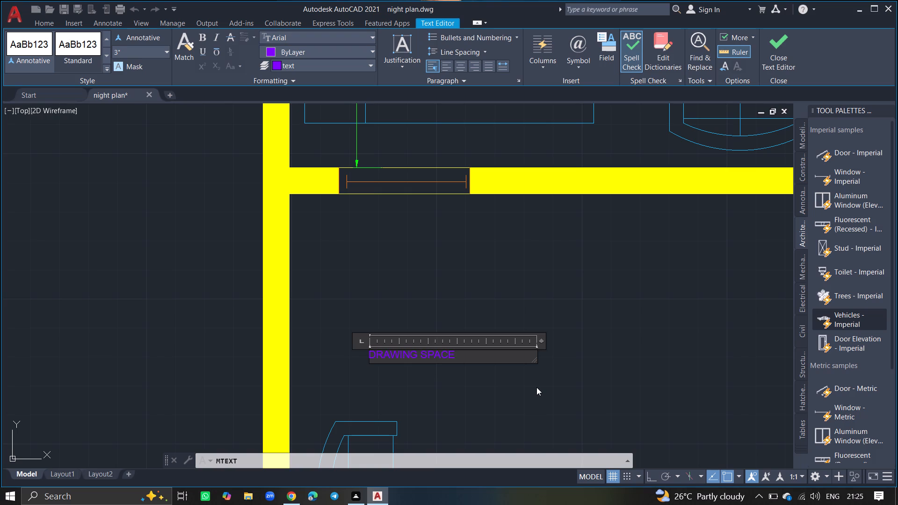
click(522, 391)
Add a two-line multiline text label in the room with the stove and sink, reading KITCHEN ROOM and 11' X 12'.
ctrl+scroll(522, 391, down, 5)
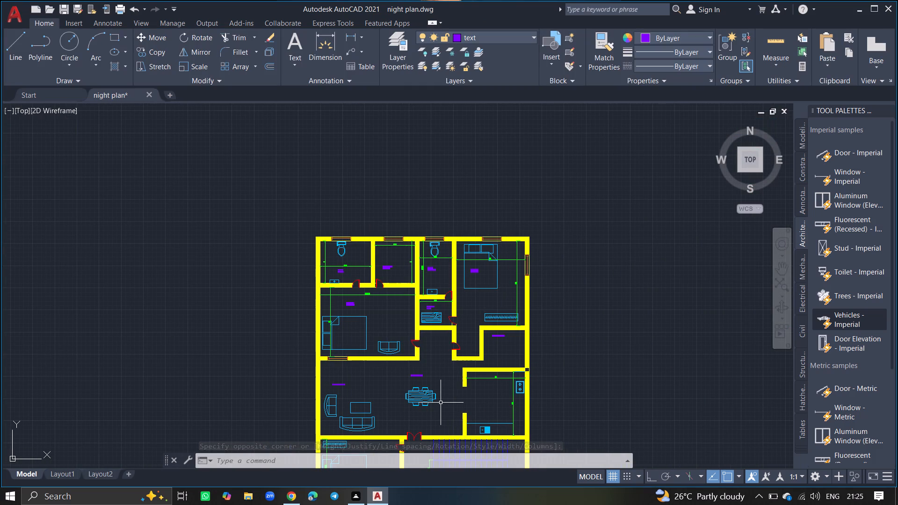
ctrl+scroll(499, 405, up, 5)
key(space)
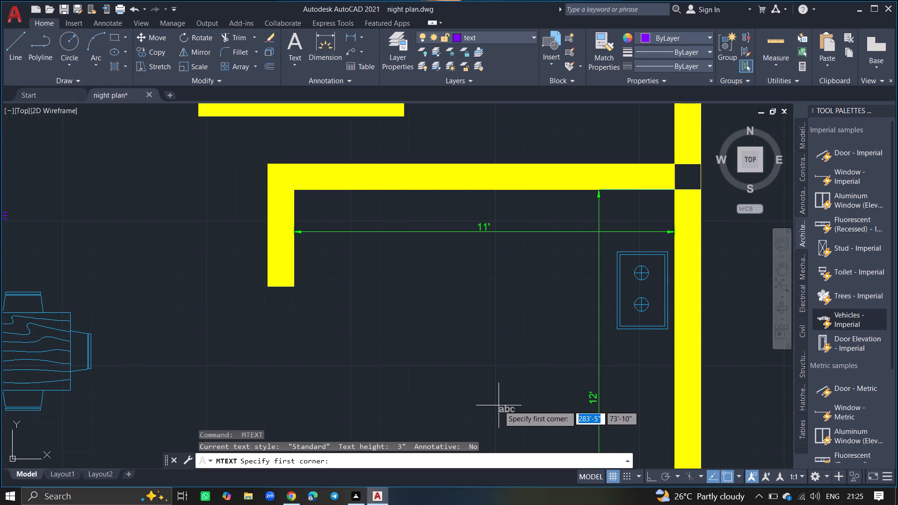
drag(359, 388, 476, 417)
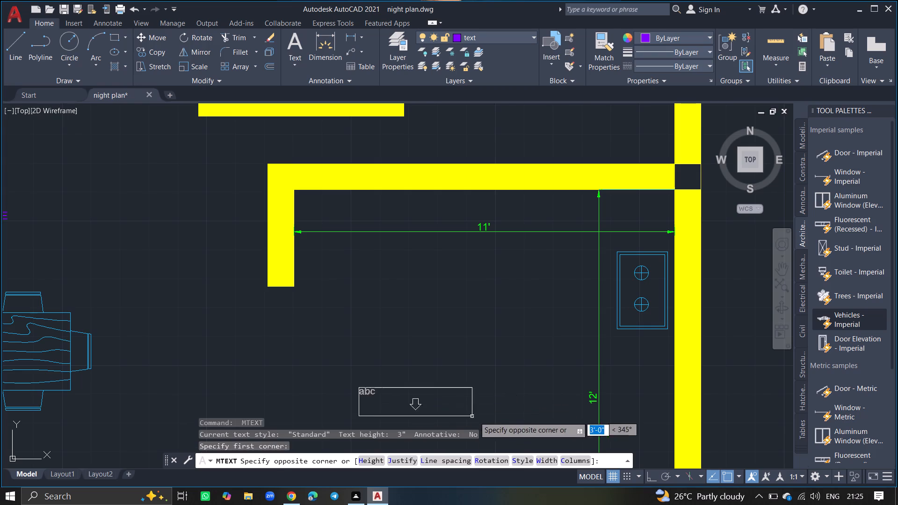
drag(476, 417, 568, 416)
click(568, 416)
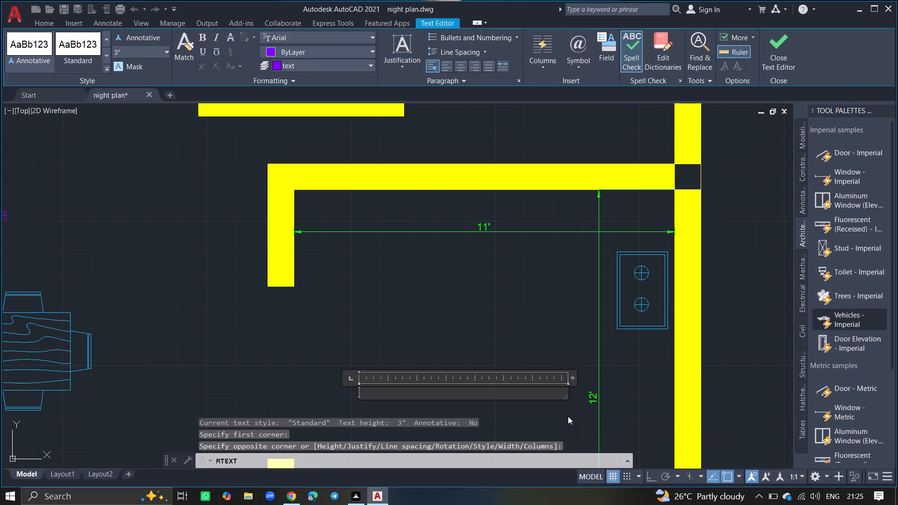
text(KITCHEN)
key(space)
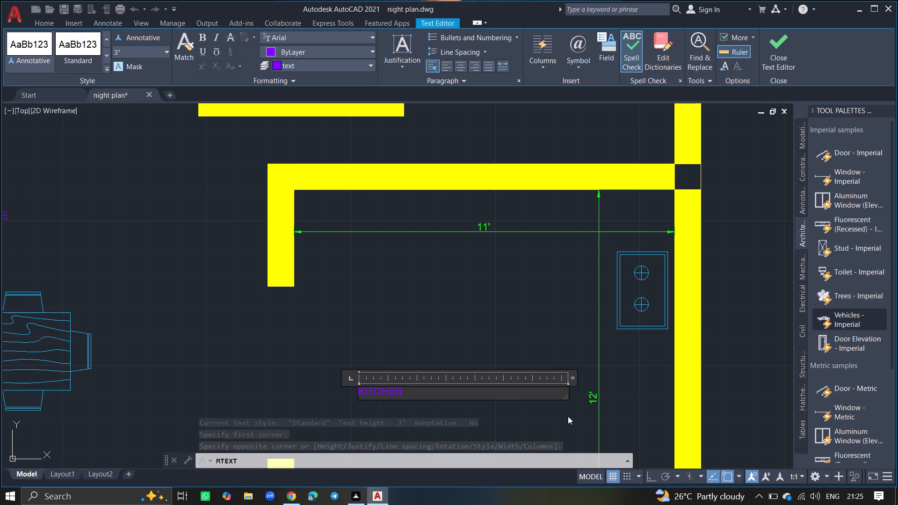
text(ROOM)
key(space)
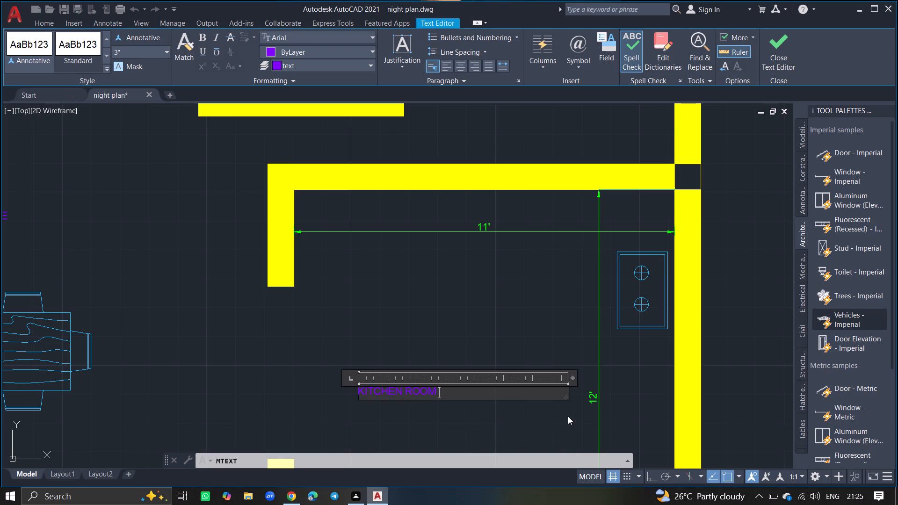
key(Return)
text(11' X)
key(space)
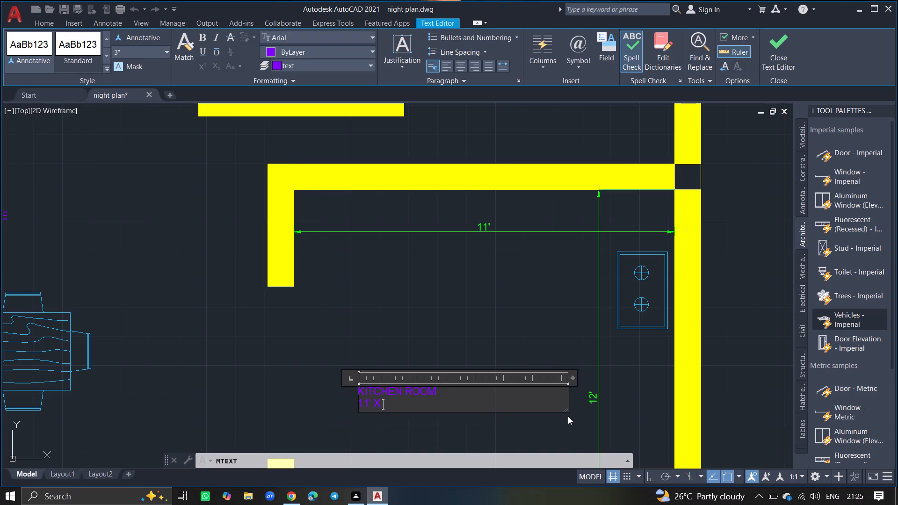
text(12')
click(574, 316)
ctrl+scroll(574, 316, down, 4)
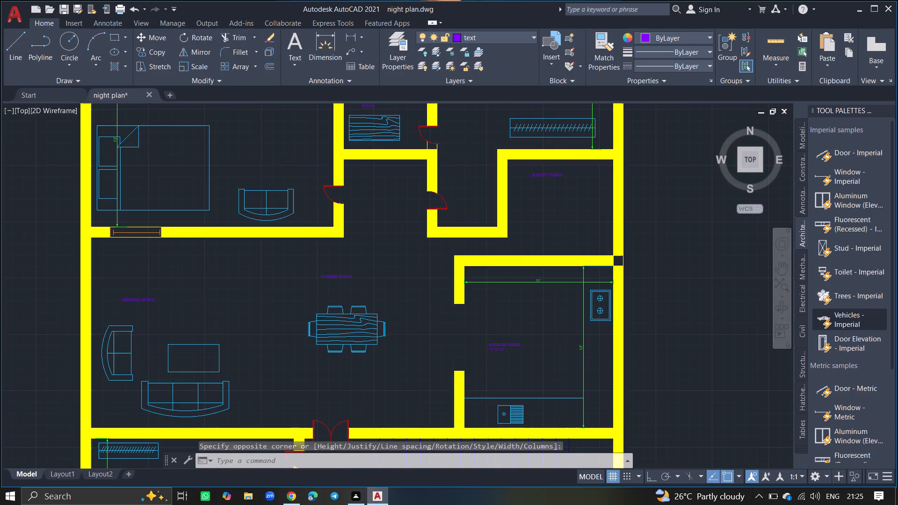
ctrl+scroll(527, 179, down, 4)
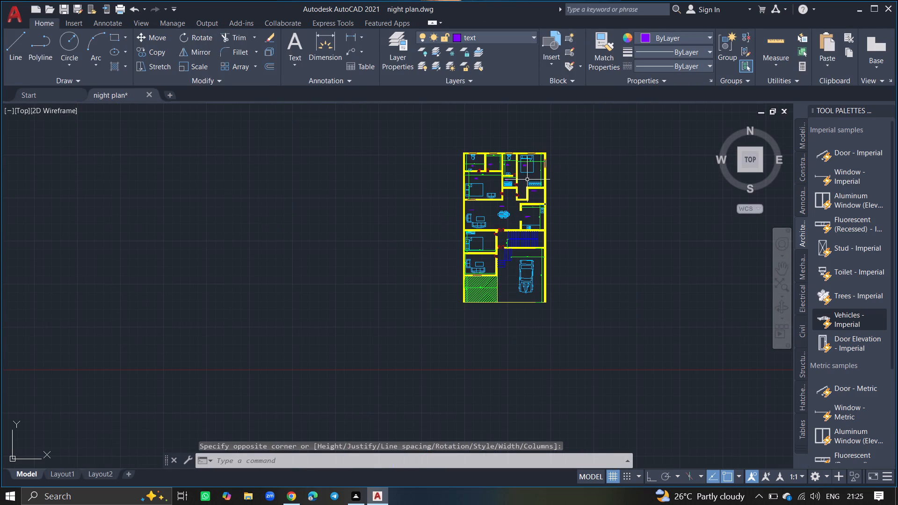
Add a two-line multiline text label over the bed in the bedroom south of the hall, reading BEDROOM and 15' X 10' 4".
ctrl+scroll(485, 245, up, 6)
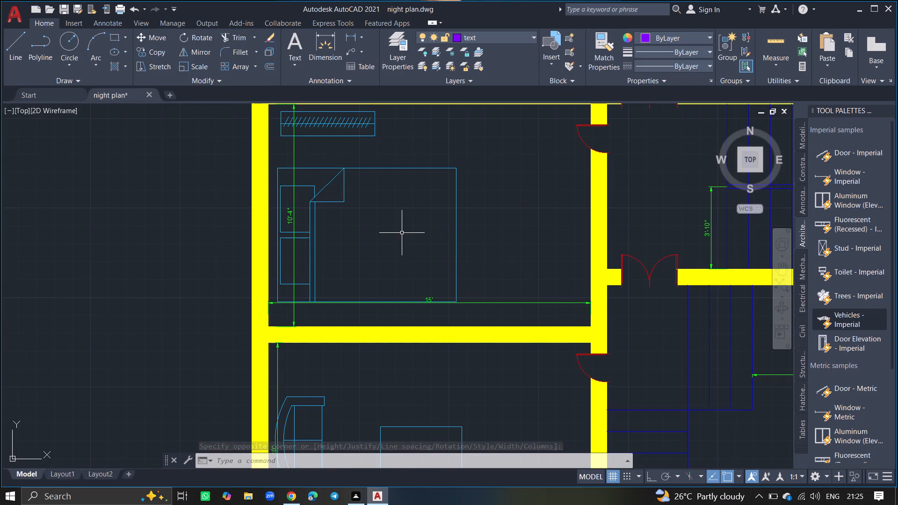
key(space)
click(388, 228)
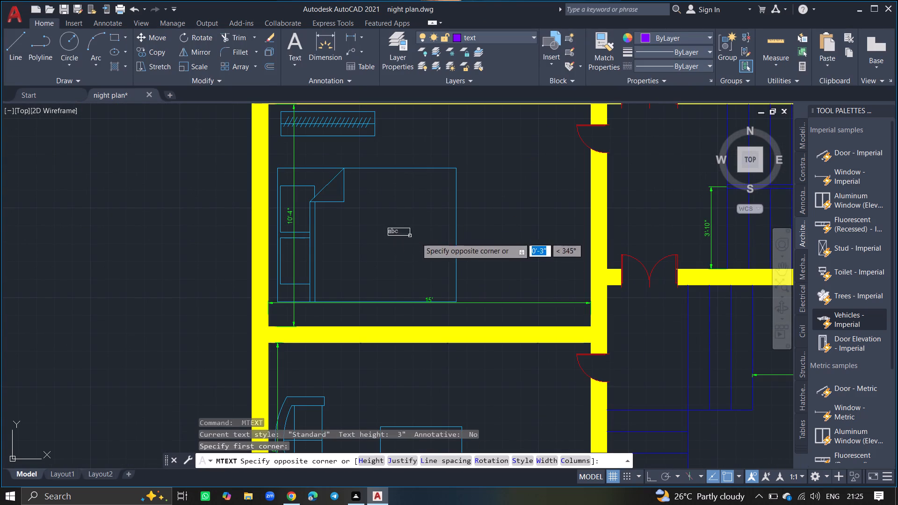
click(502, 257)
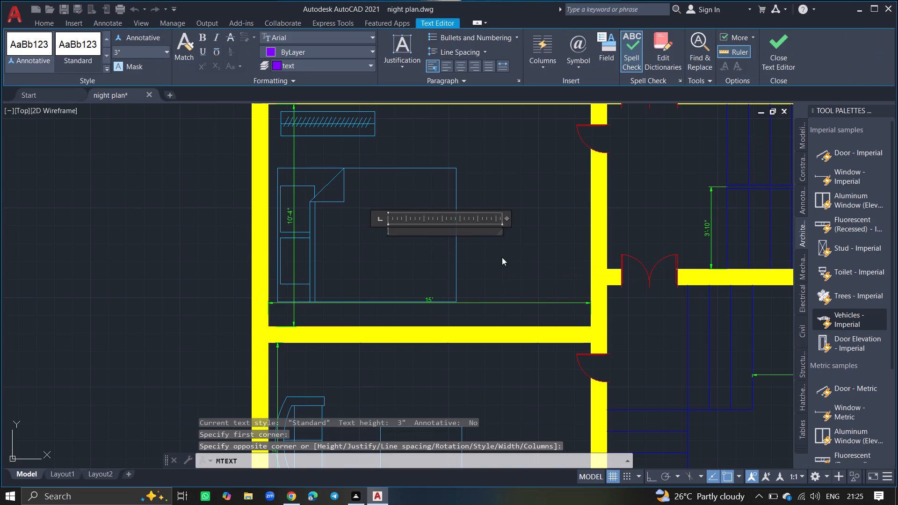
text(BEDROOM)
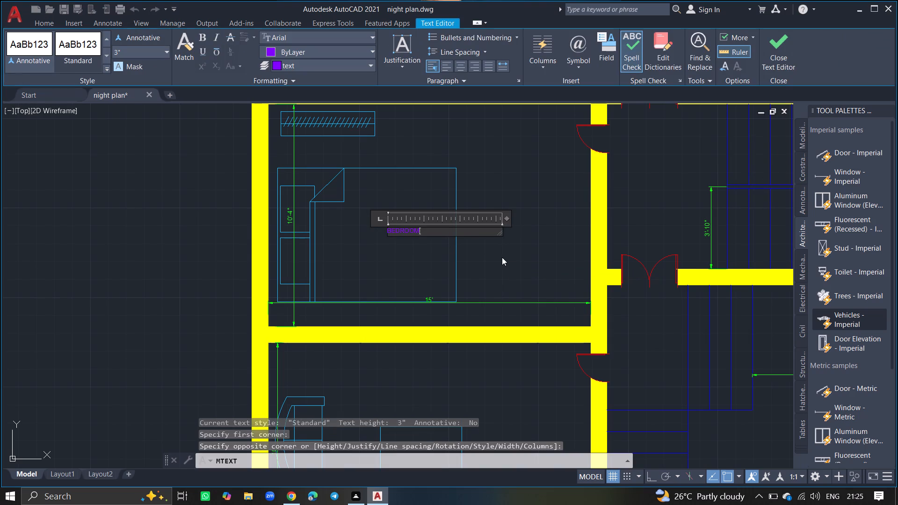
key(space)
key(Return)
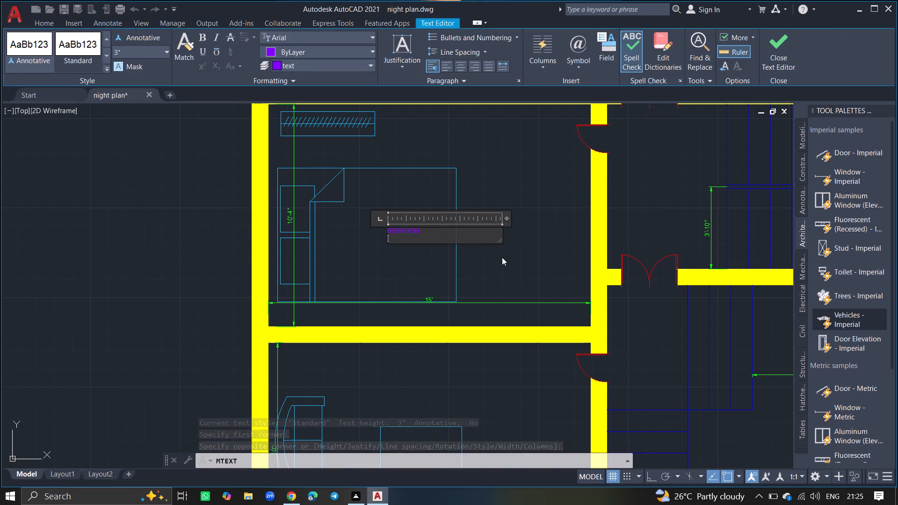
text(15' X)
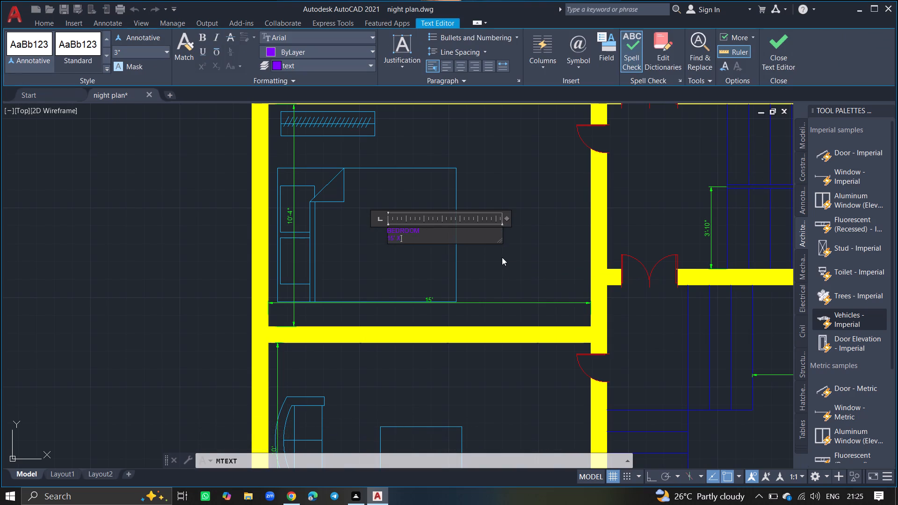
key(space)
text(10')
key(space)
text(4")
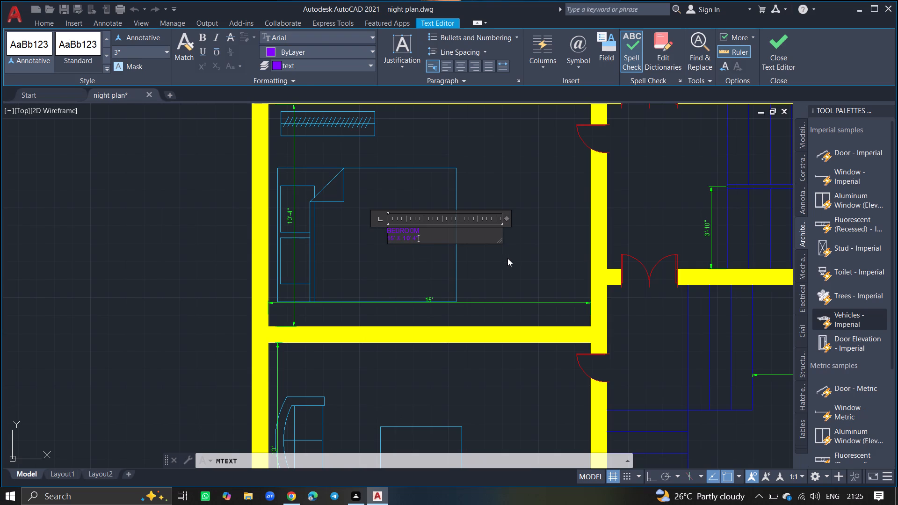
click(507, 258)
Add a two-line multiline text label above the coffee table in the room north of the hatched area, reading LIVING ROOM and 15' X 10'.
ctrl+scroll(507, 258, down, 5)
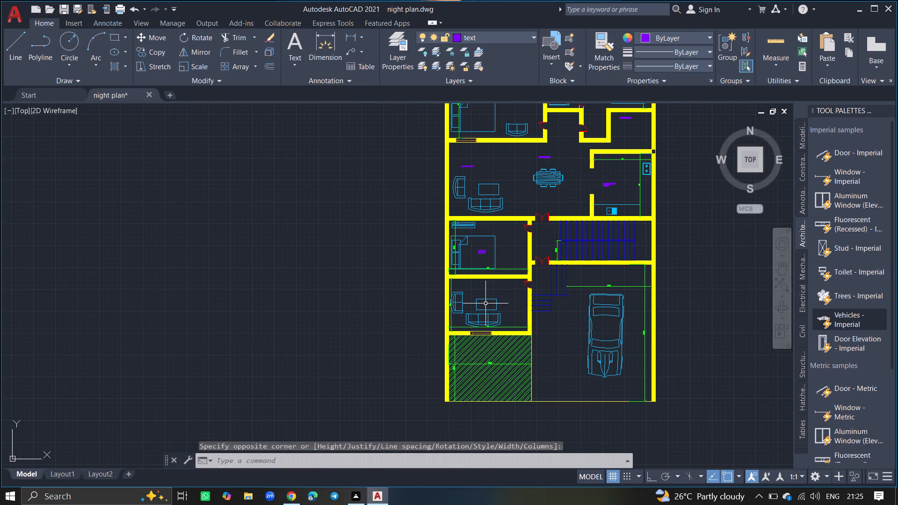
ctrl+scroll(485, 303, up, 3)
key(space)
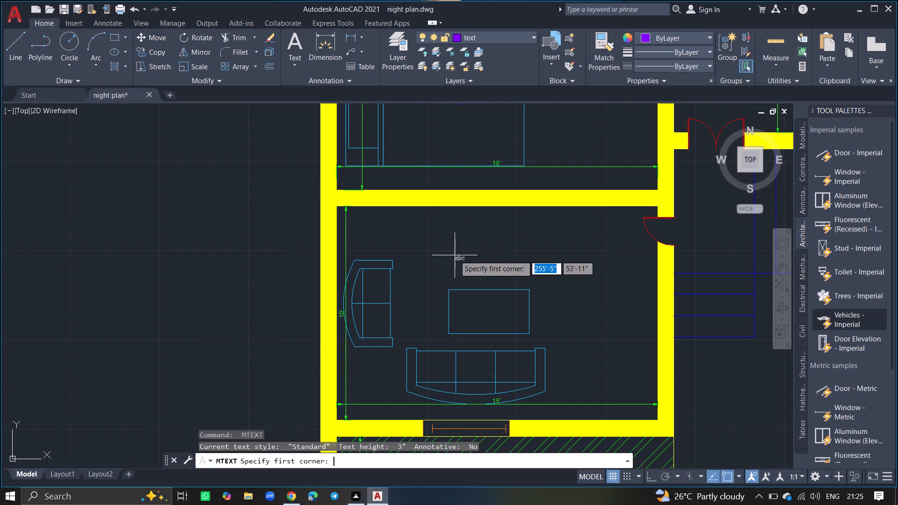
click(443, 238)
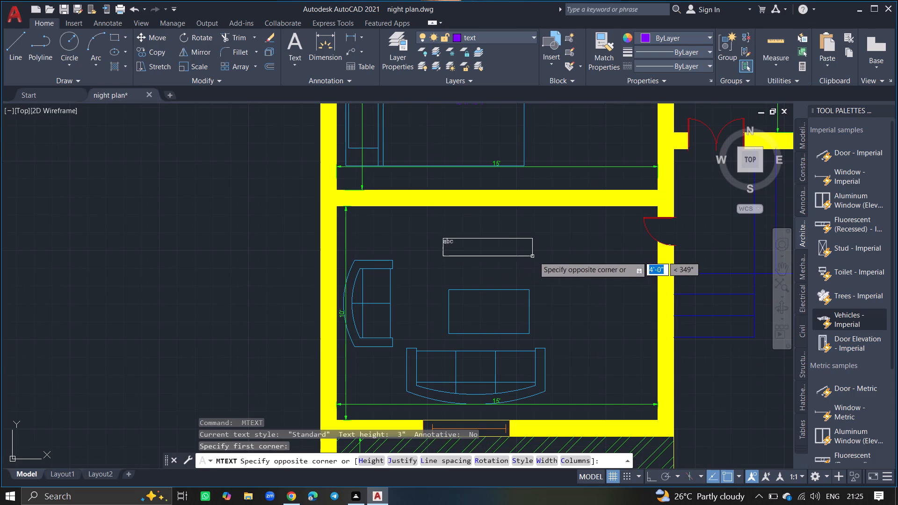
click(541, 258)
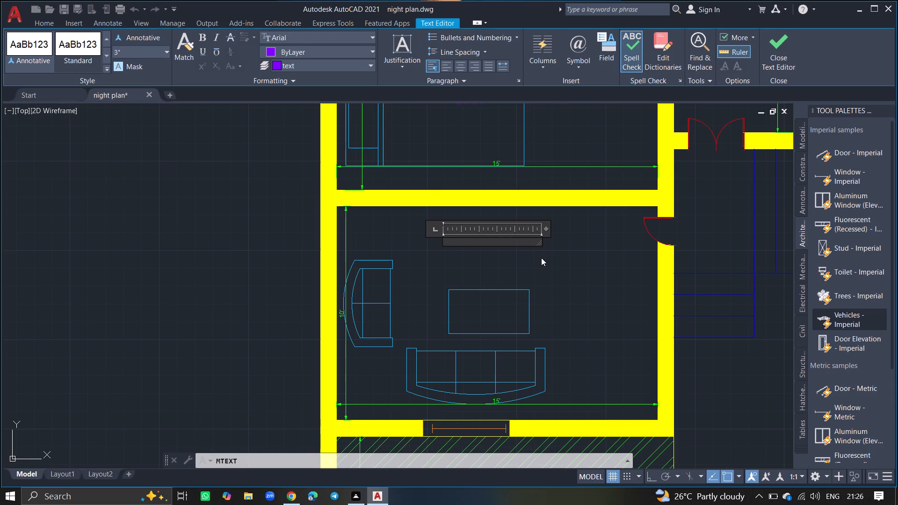
text(LIVING)
key(space)
text(ROOM)
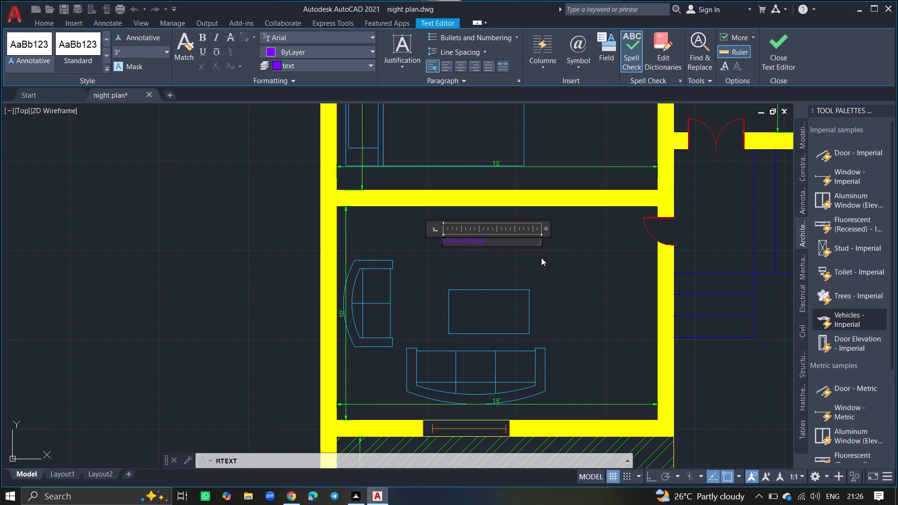
key(space)
key(Return)
key(1)
key(5)
text(' X 10')
key(space)
click(578, 260)
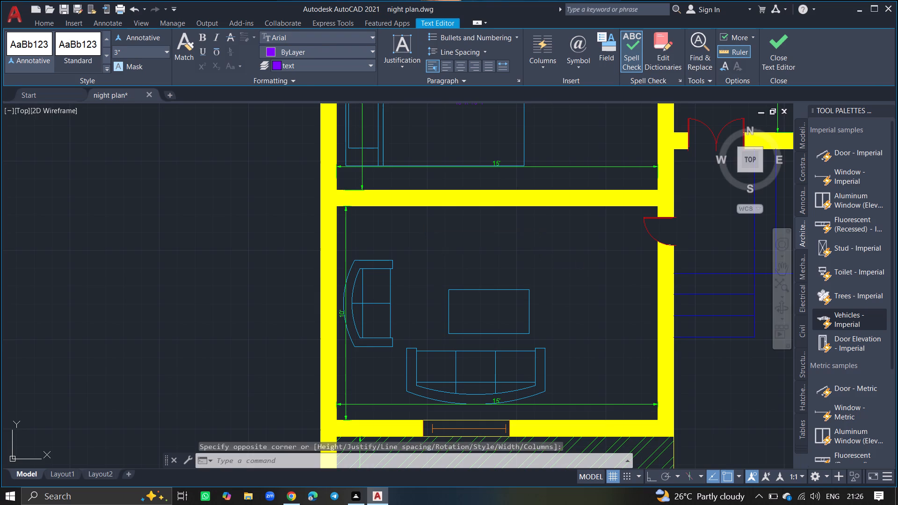
Add a multiline text label reading CAR PARKING in the open space between the hatched area and the car.
ctrl+scroll(578, 260, down, 5)
ctrl+scroll(597, 303, up, 2)
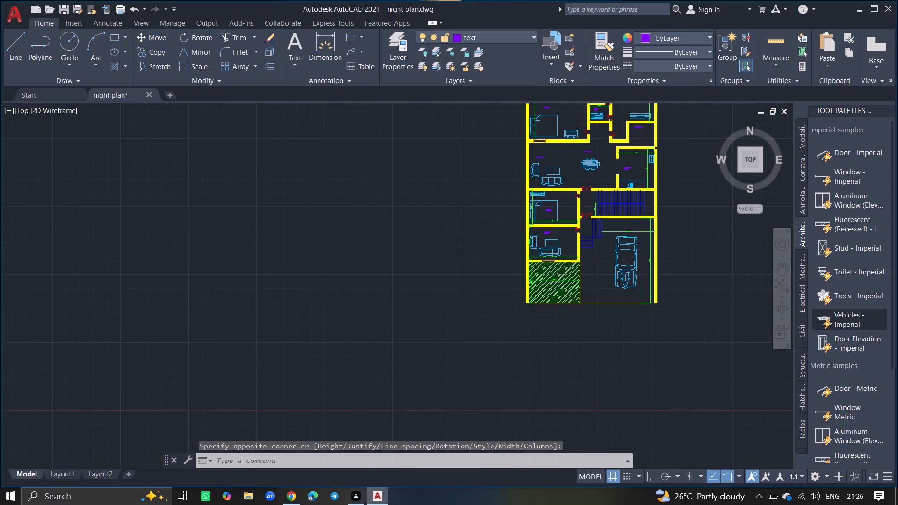
key(space)
ctrl+scroll(584, 251, up, 3)
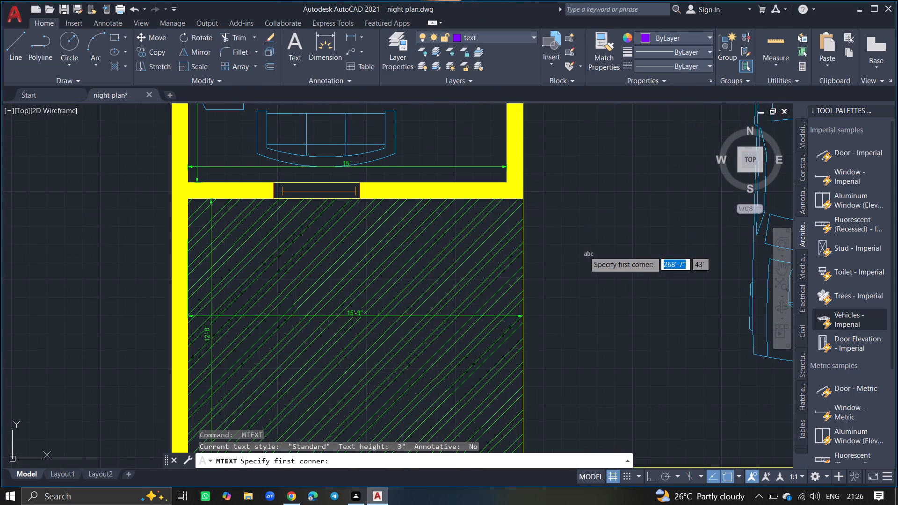
click(570, 306)
click(679, 327)
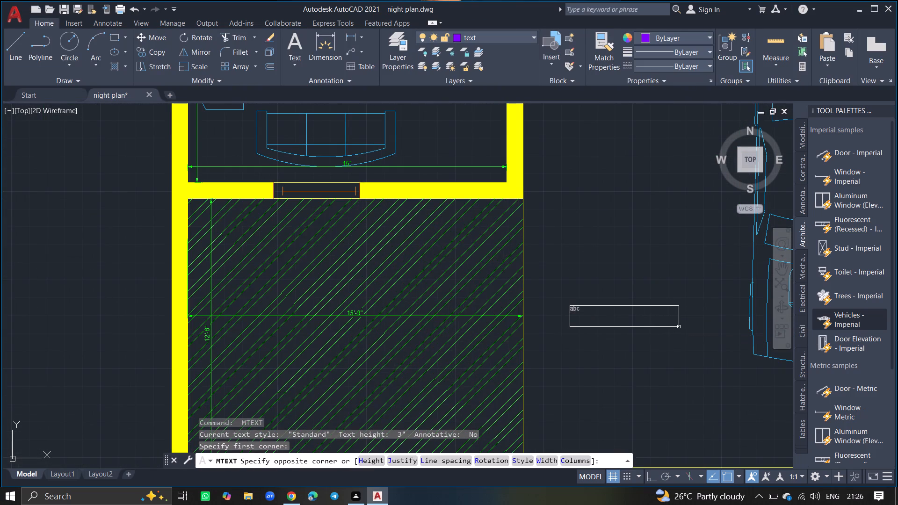
text(CAR PARKING)
click(676, 353)
Add a two-line multiline text label in the stair hall between the two double doors, reading STAIRCASE and 17'2" X 8'.
ctrl+scroll(676, 353, down, 3)
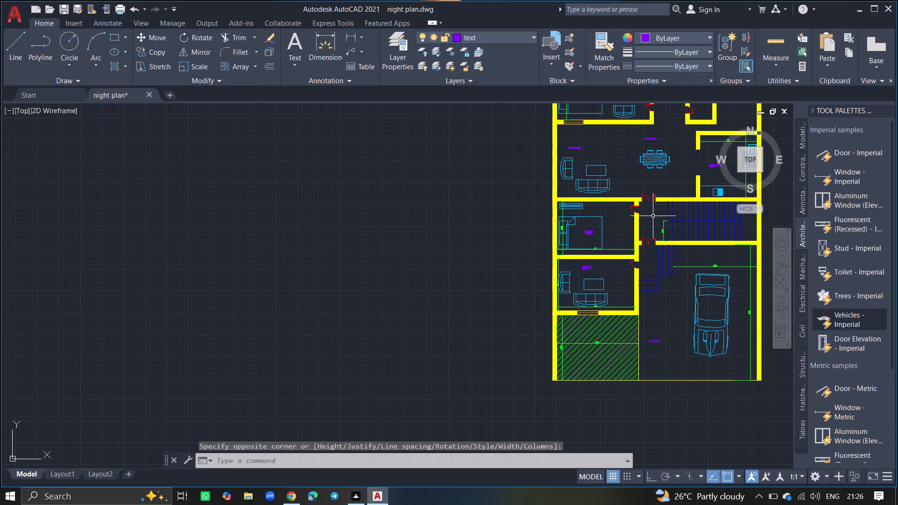
ctrl+scroll(653, 216, up, 5)
key(space)
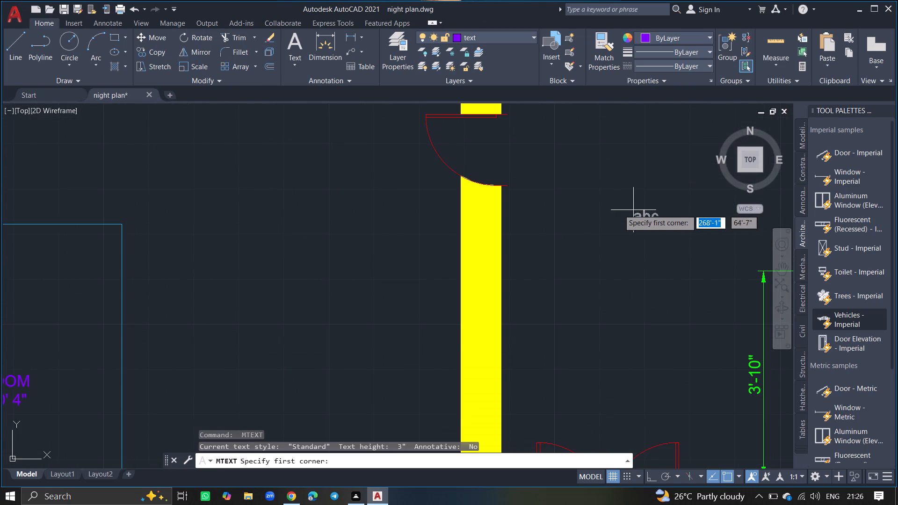
ctrl+scroll(619, 209, down, 4)
ctrl+scroll(616, 207, up, 3)
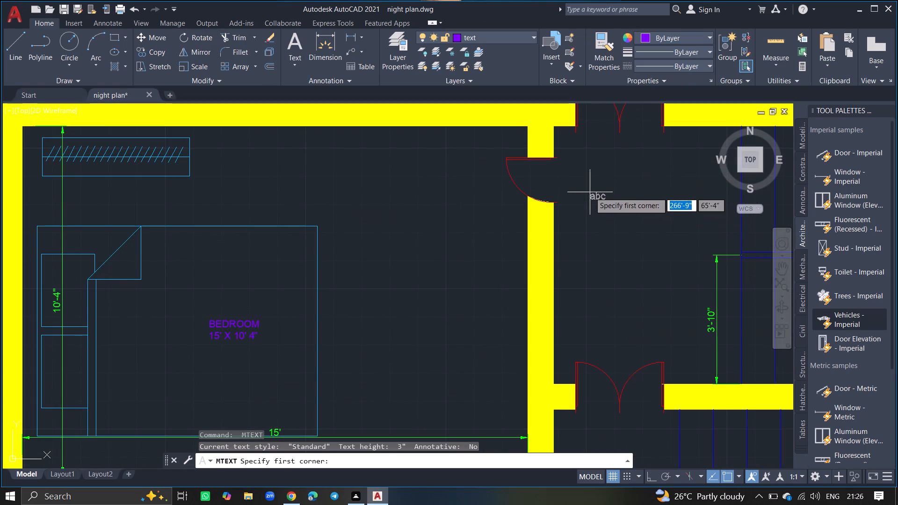
click(576, 188)
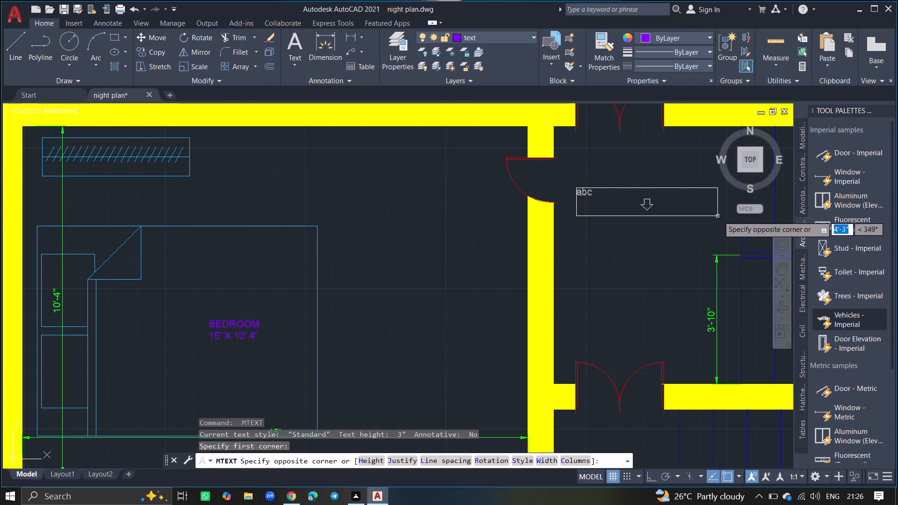
click(726, 218)
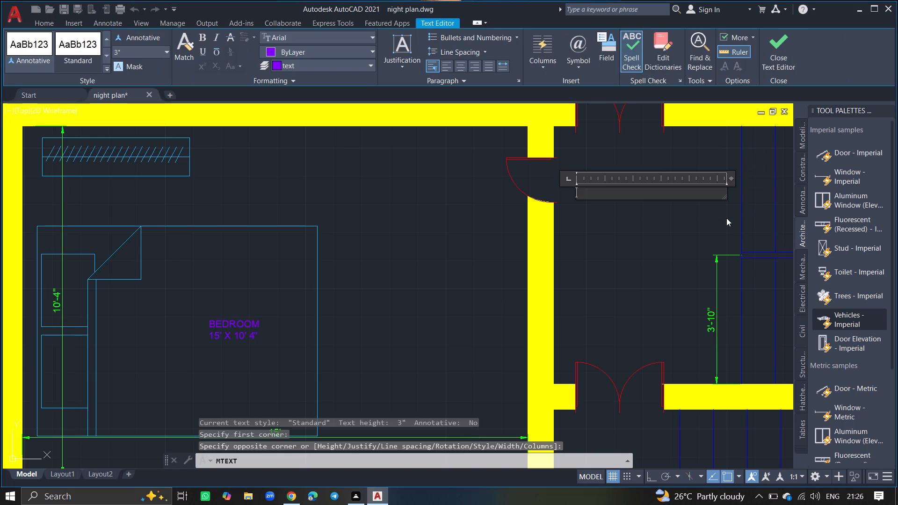
text(STAIRCASE)
key(Return)
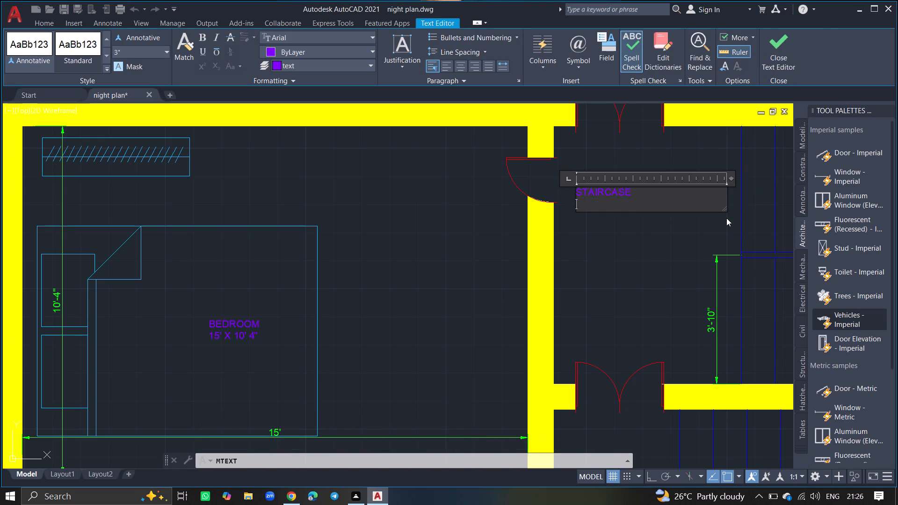
key(1)
text(7'2")
key(space)
text(X)
key(space)
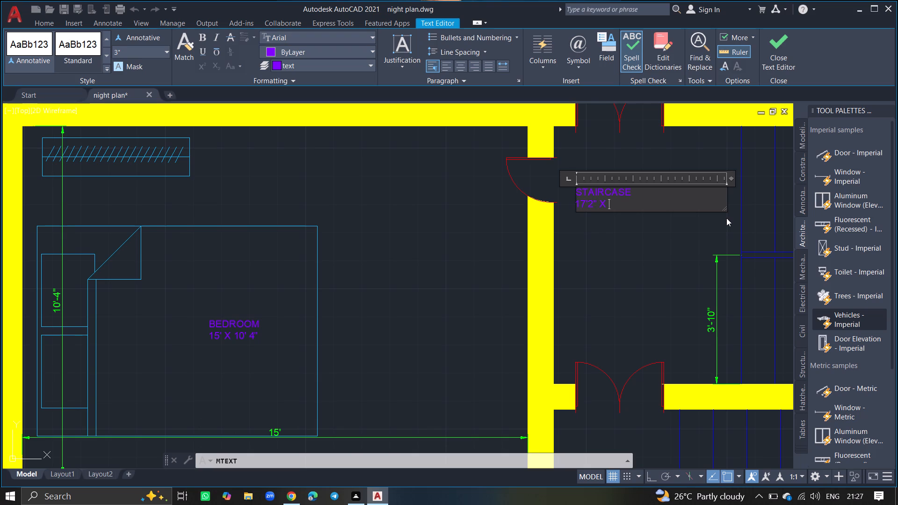
text(8')
click(705, 249)
Select the whole plan, filter its properties to the multiline text labels only, and set their text height to 5".
ctrl+scroll(705, 249, down, 5)
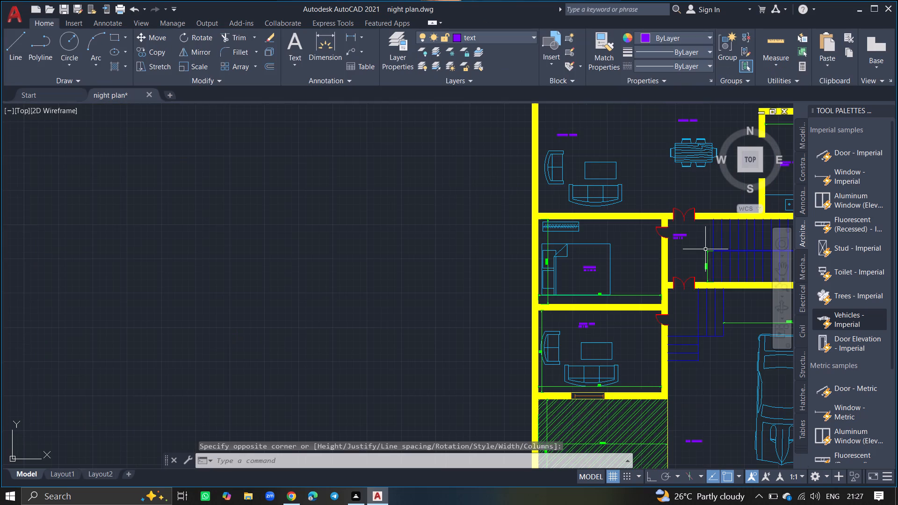
ctrl+scroll(693, 239, down, 3)
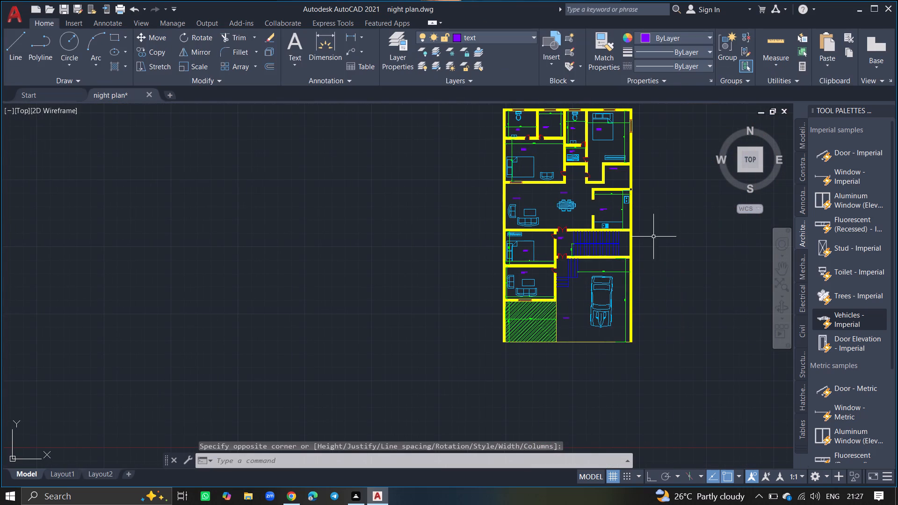
ctrl+scroll(625, 193, down, 2)
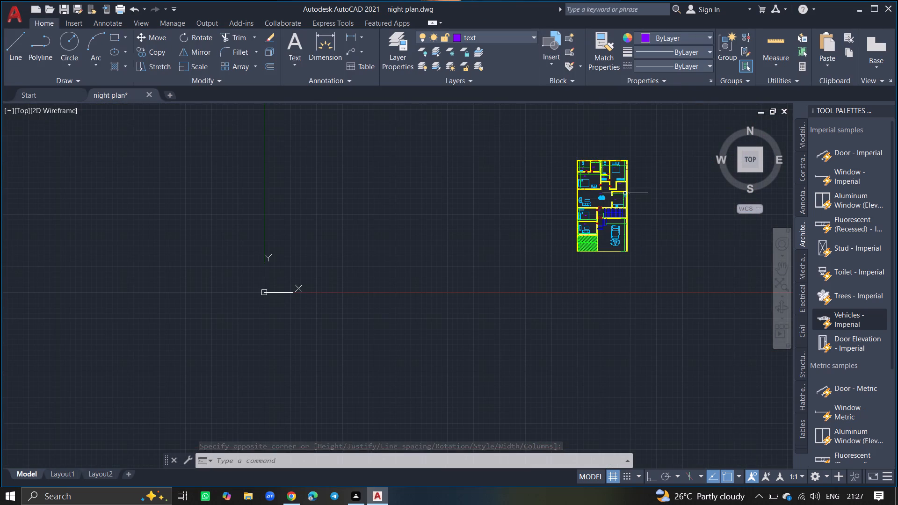
click(645, 137)
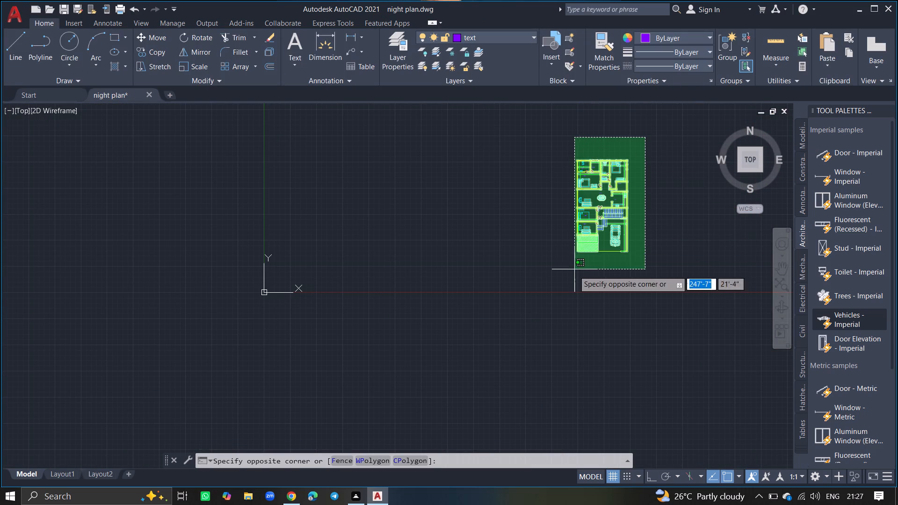
click(555, 277)
text(PR)
click(544, 285)
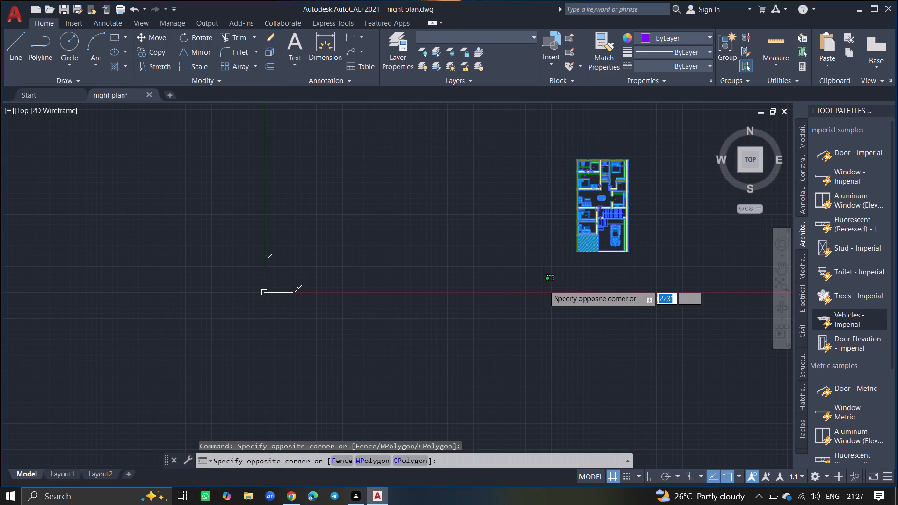
key(Escape)
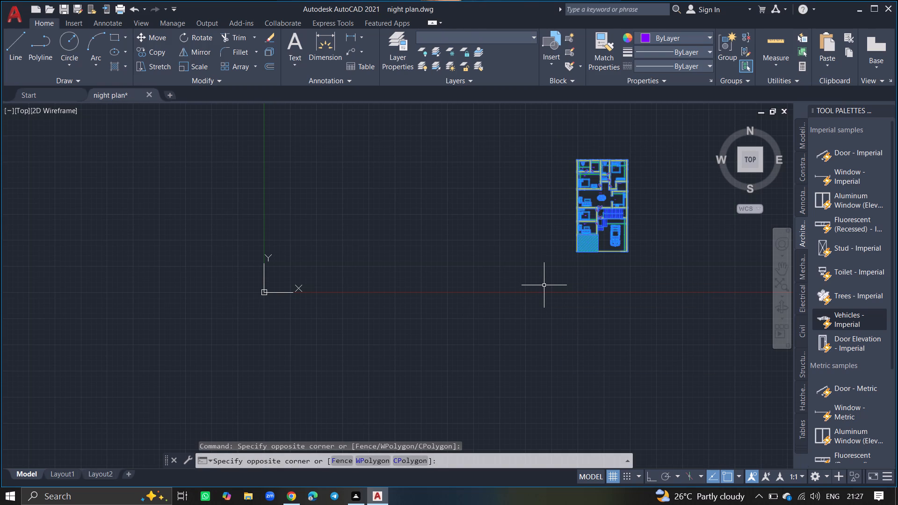
text(PR)
key(Return)
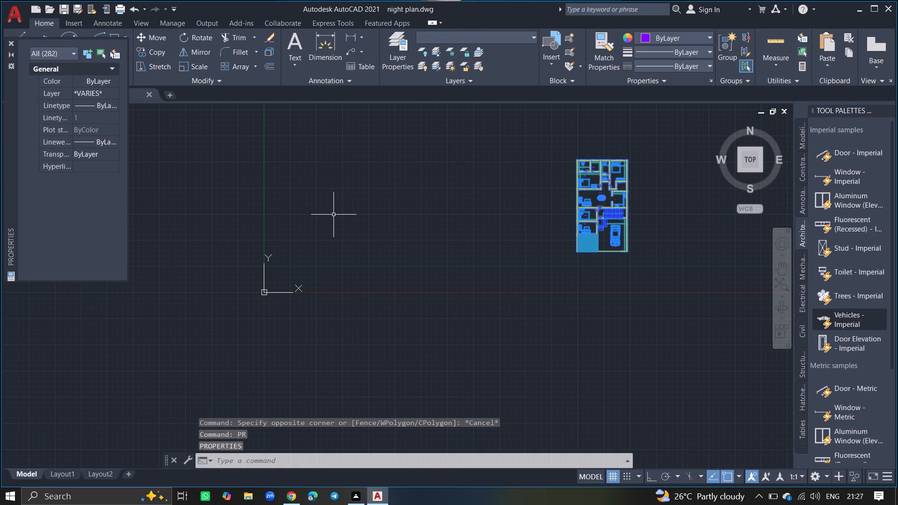
click(61, 53)
click(51, 112)
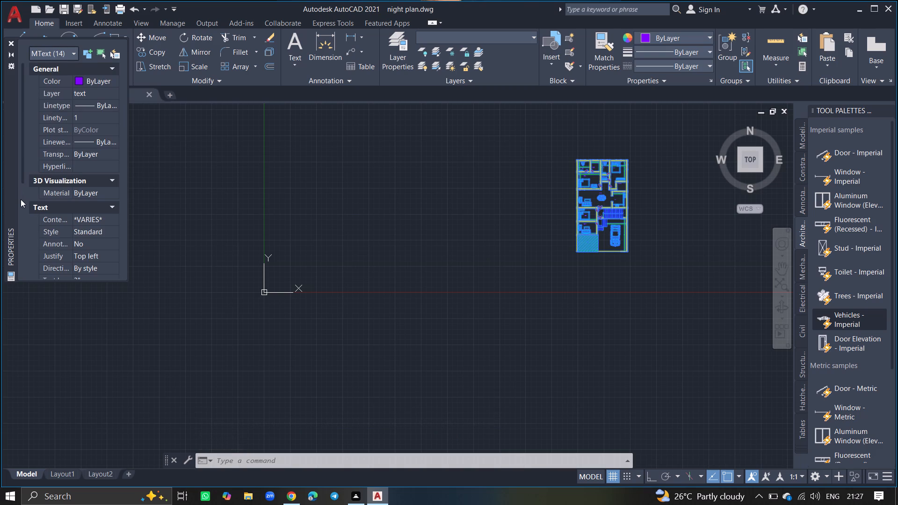
click(21, 199)
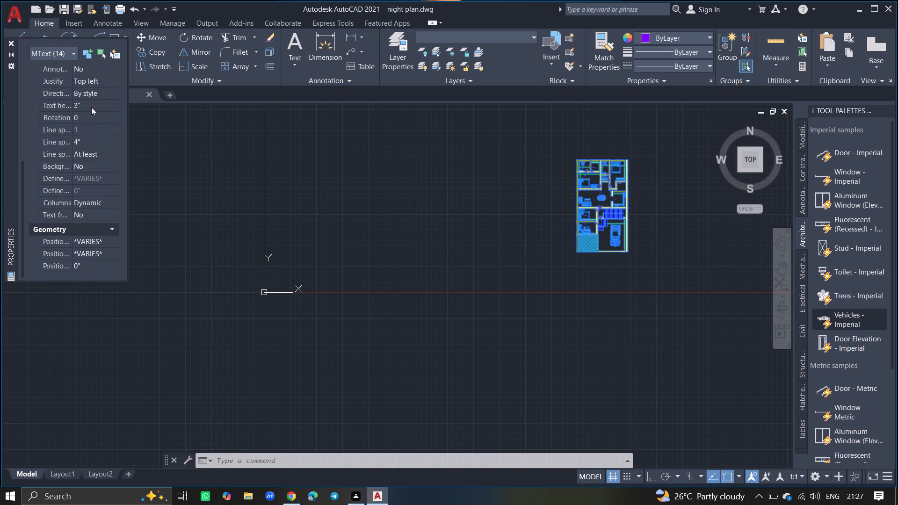
click(91, 107)
key(BackSpace)
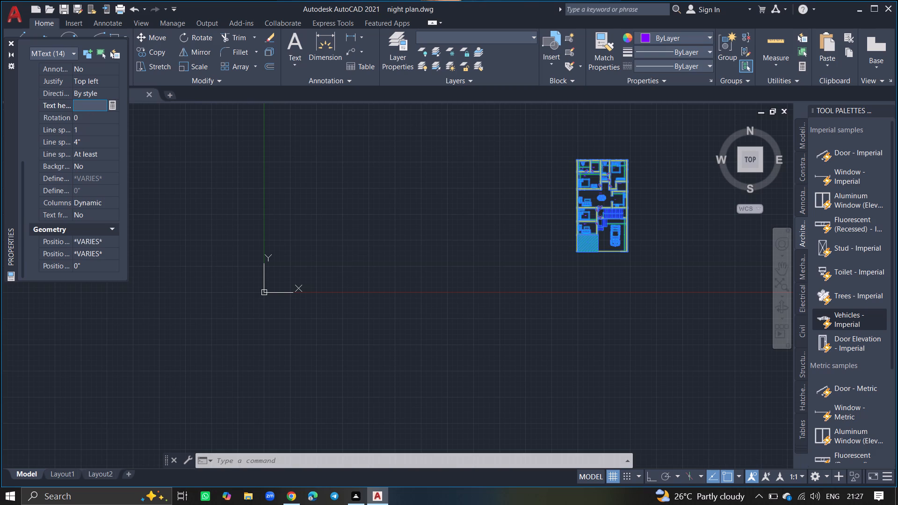
text(5")
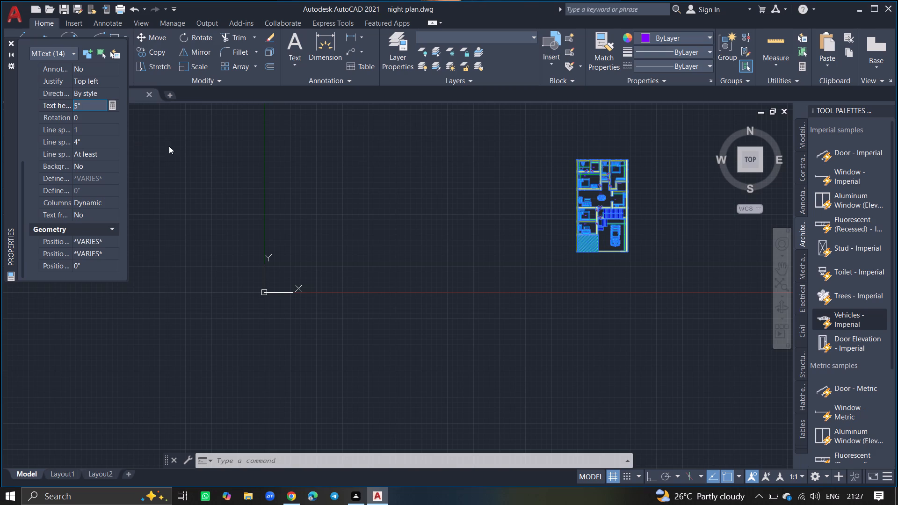
click(169, 146)
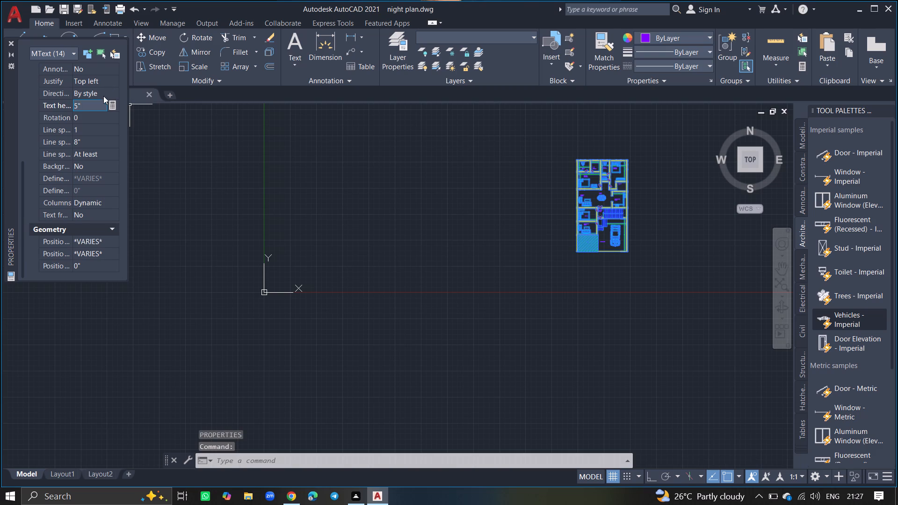
Set the text height of the selected multiline text labels to 4" and close the properties.
click(92, 105)
key(BackSpace)
key(BackSpace)
key(BackSpace)
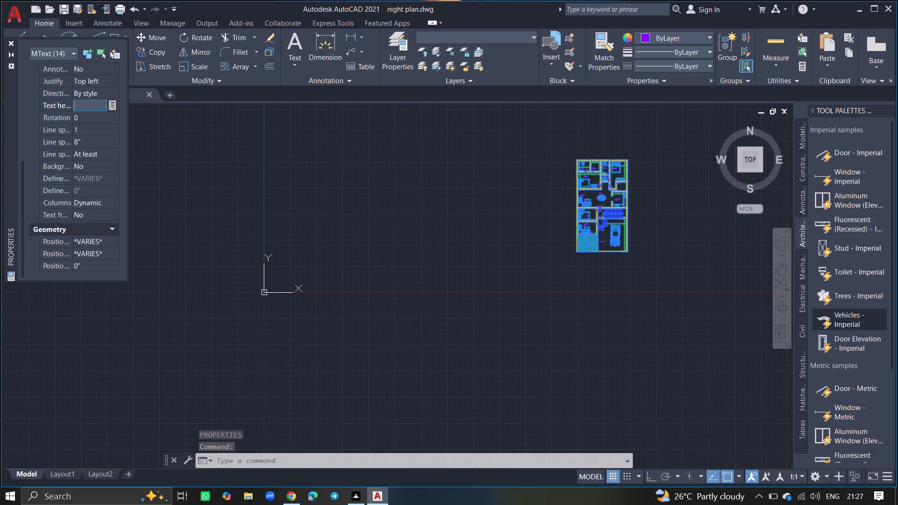
text(4")
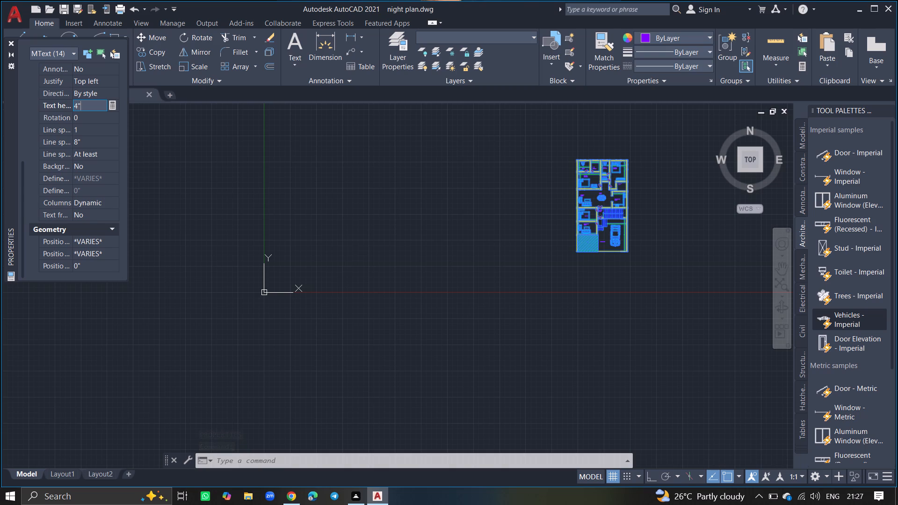
click(158, 130)
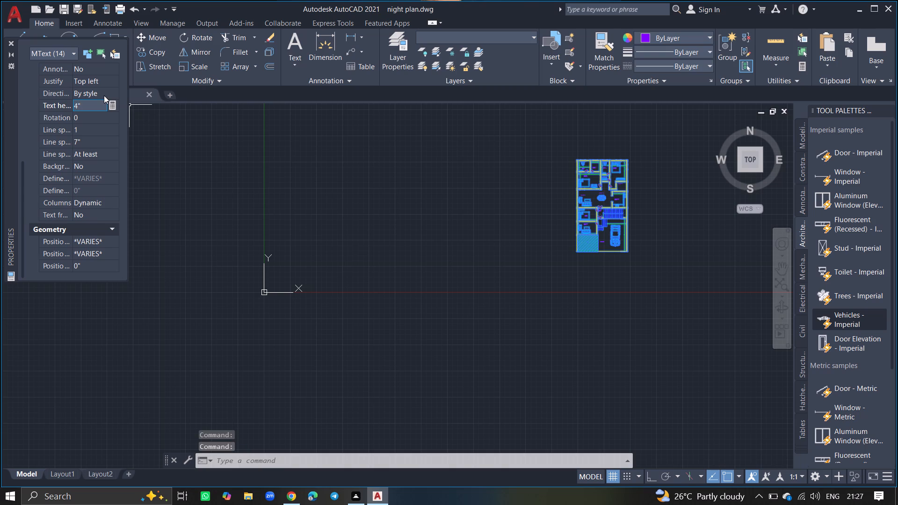
click(12, 41)
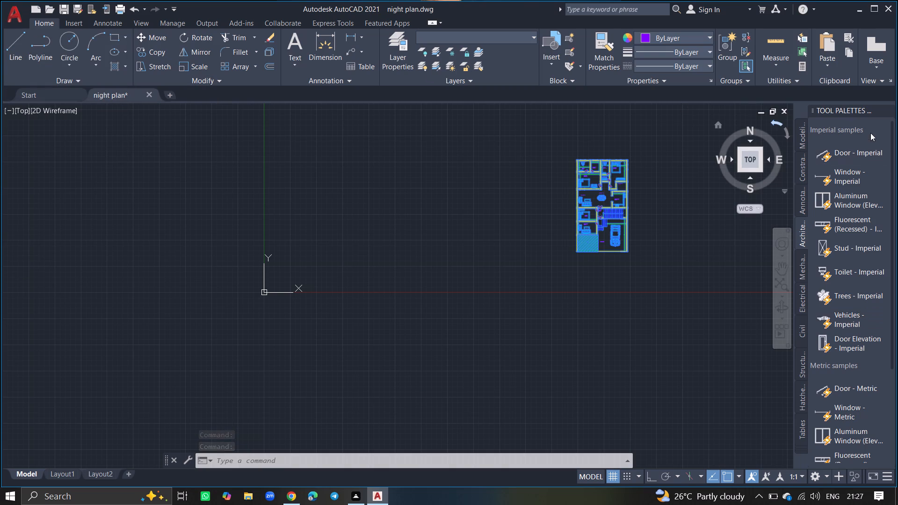
Close the tool palettes to widen the drawing area.
click(887, 109)
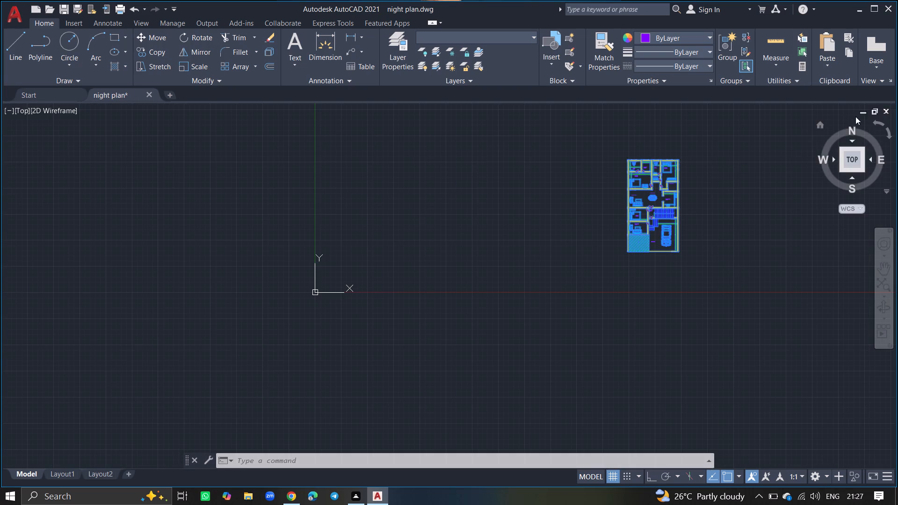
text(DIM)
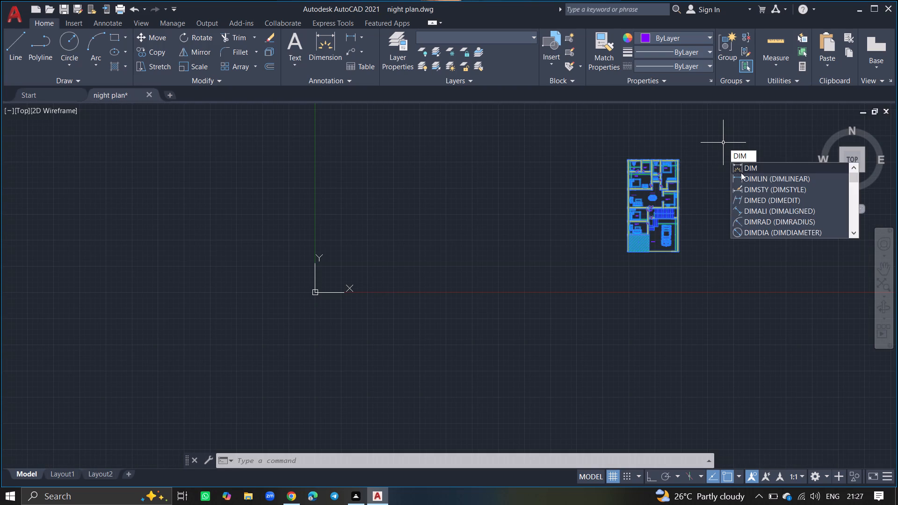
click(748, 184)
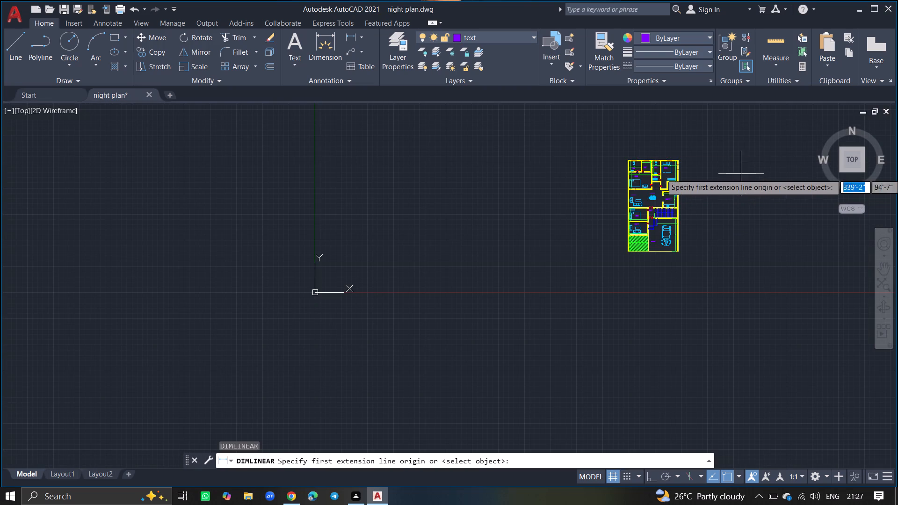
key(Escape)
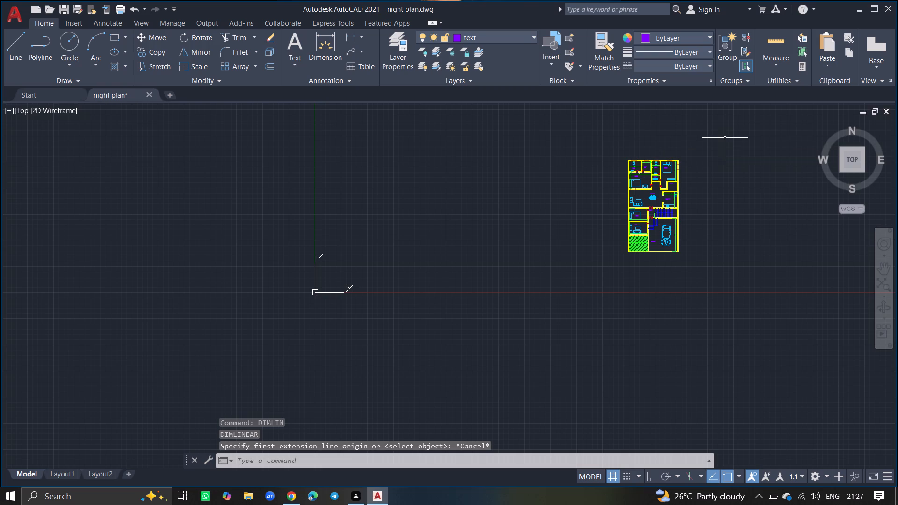
Modify the ISO-25 dimension style to a text height of 5" and set that style current.
text(DIM)
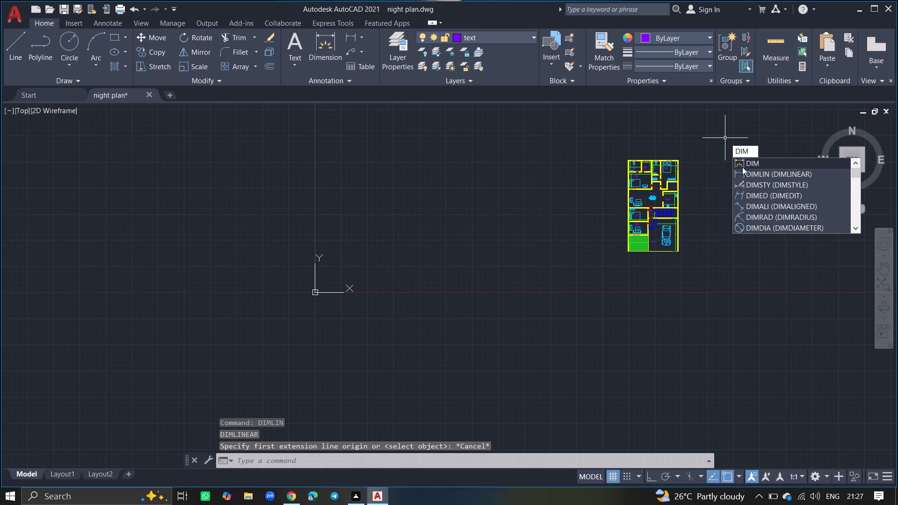
click(744, 184)
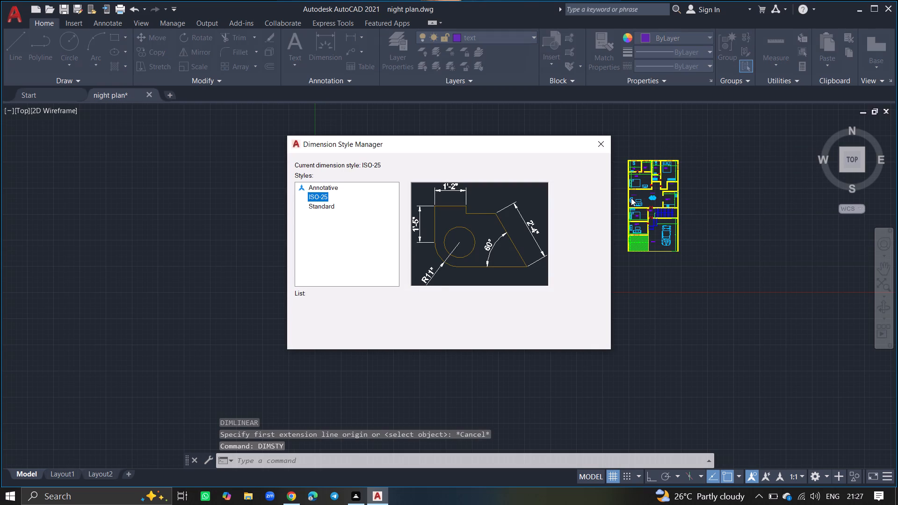
click(593, 220)
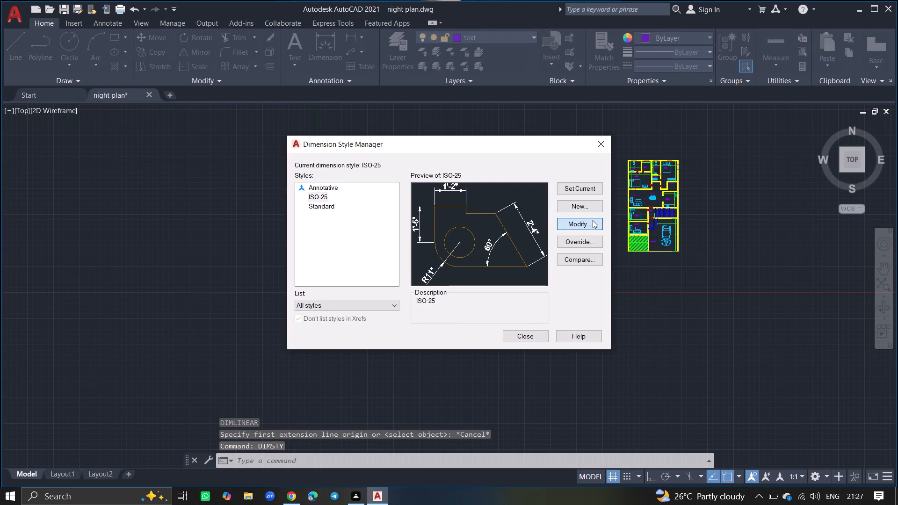
drag(593, 220, 516, 236)
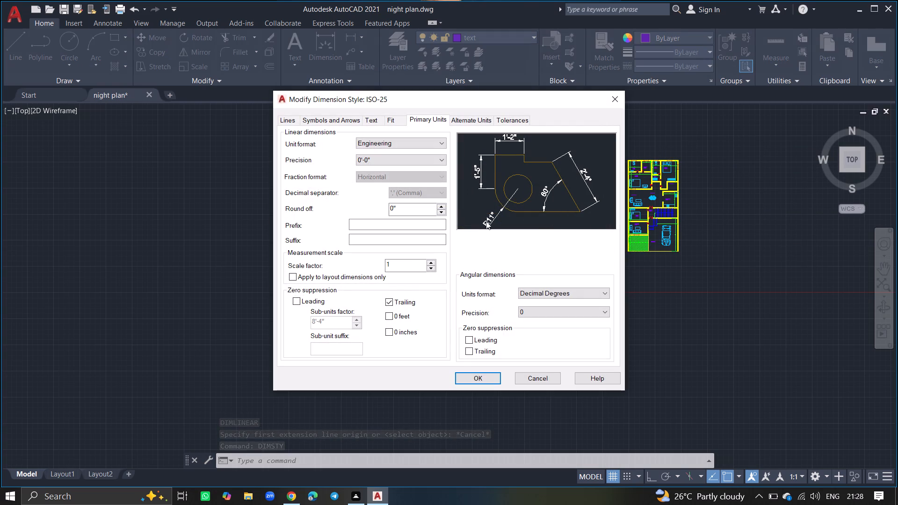
click(372, 121)
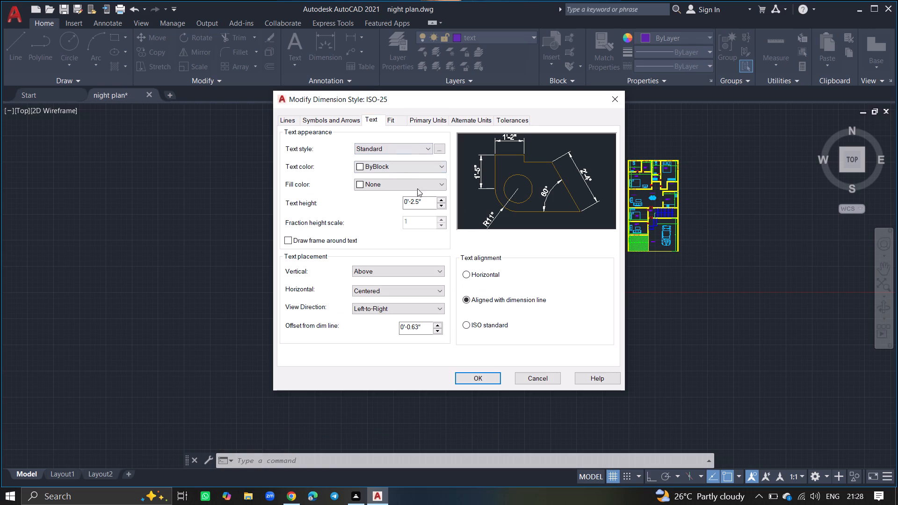
click(428, 201)
key(BackSpace)
key(BackSpace)
key(BackSpace)
key(BackSpace)
key(BackSpace)
key(BackSpace)
key(BackSpace)
key(BackSpace)
key(BackSpace)
key(BackSpace)
key(BackSpace)
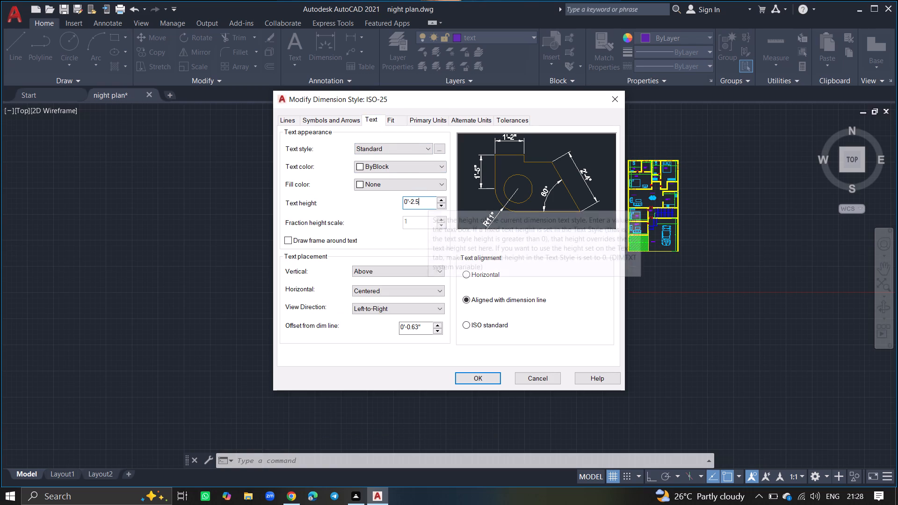
key(5)
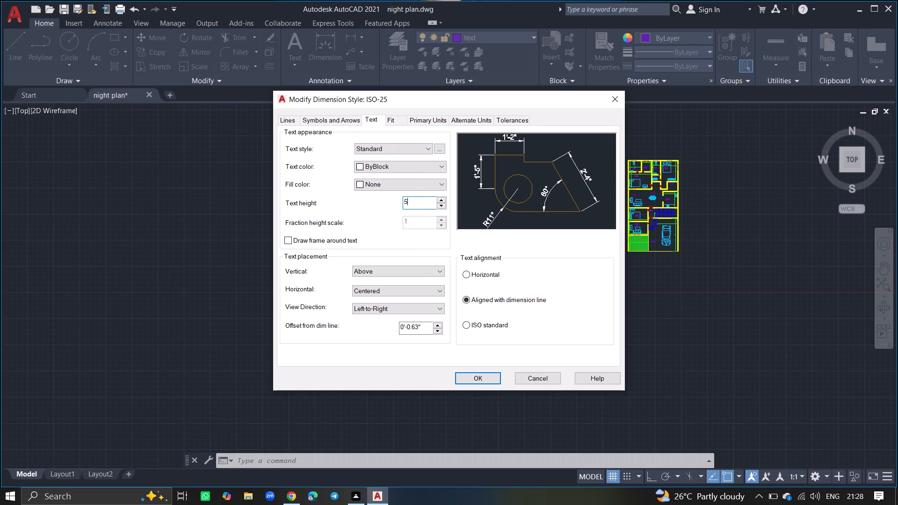
key(shift+quotedbl)
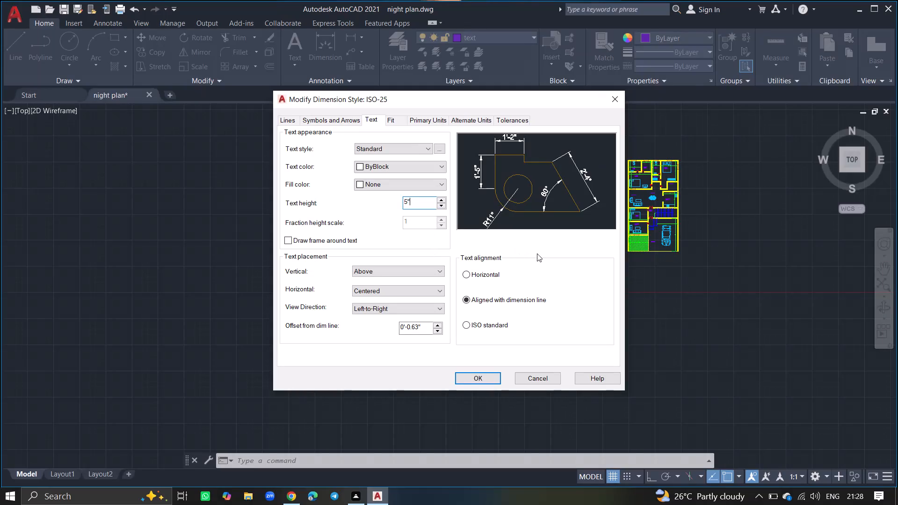
click(668, 310)
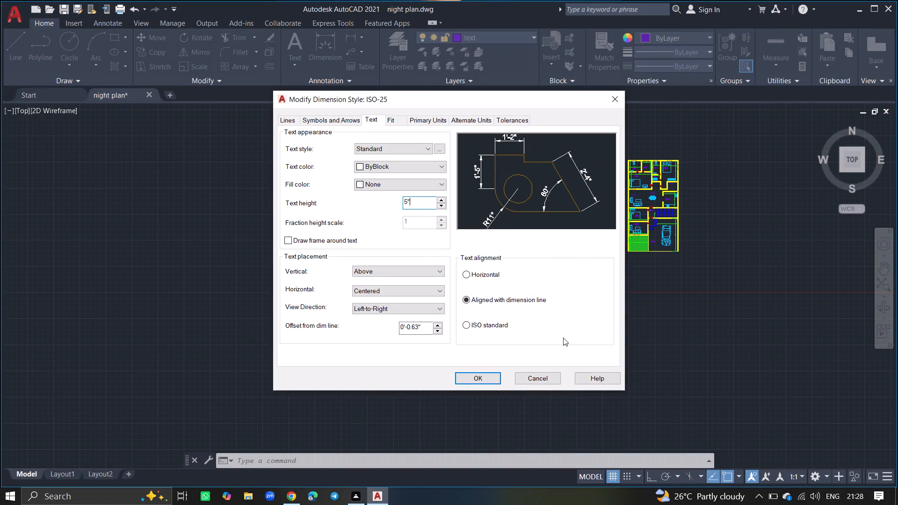
click(493, 375)
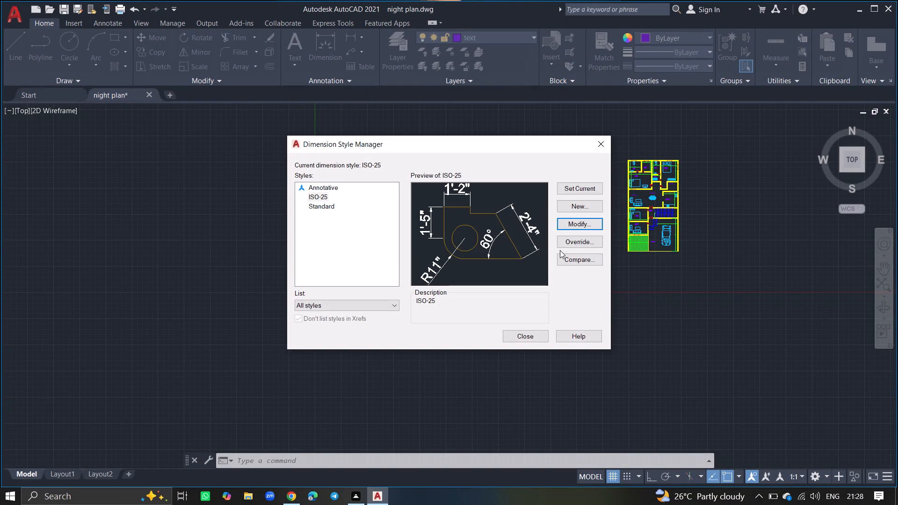
click(581, 188)
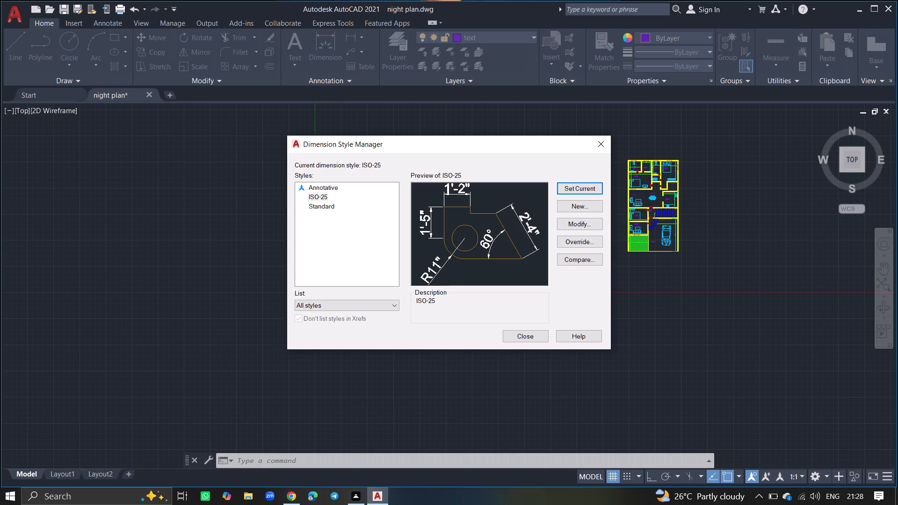
click(533, 333)
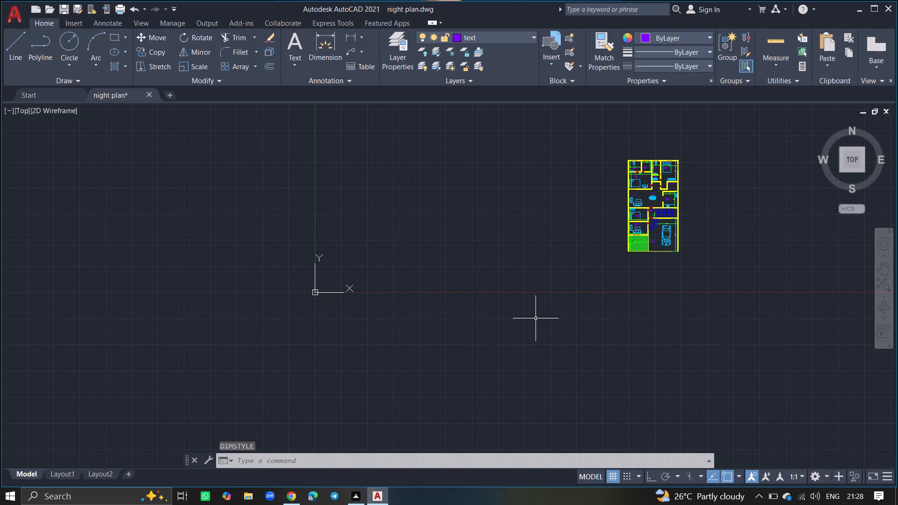
Save the night plan drawing.
ctrl+scroll(635, 220, up, 3)
ctrl+scroll(635, 220, down, 2)
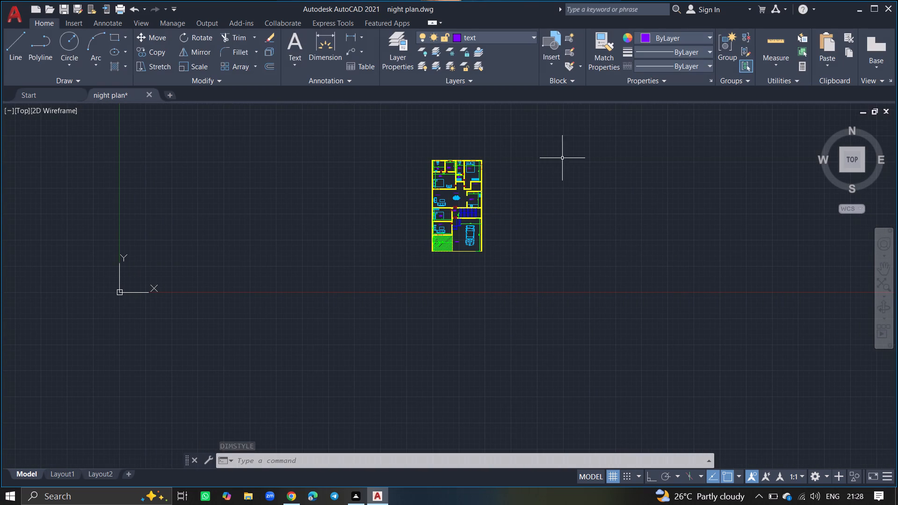
key(ctrl+s)
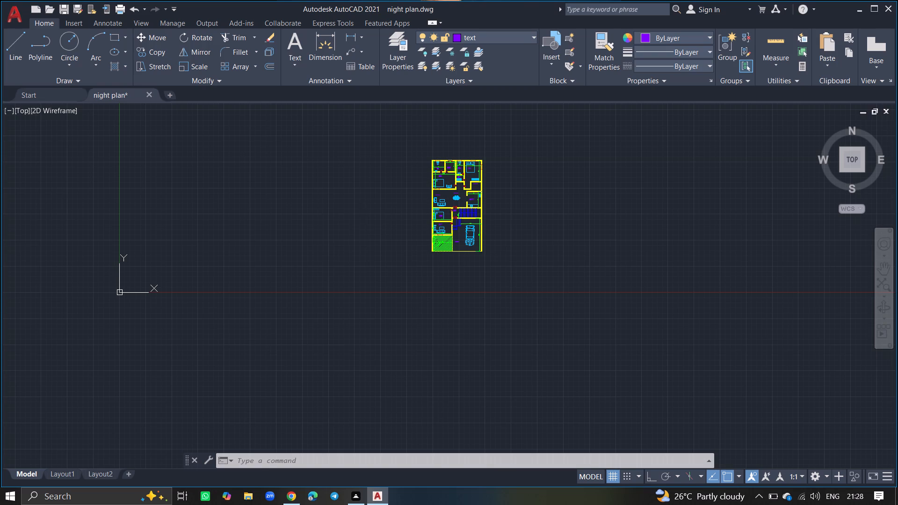
key(ctrl+s)
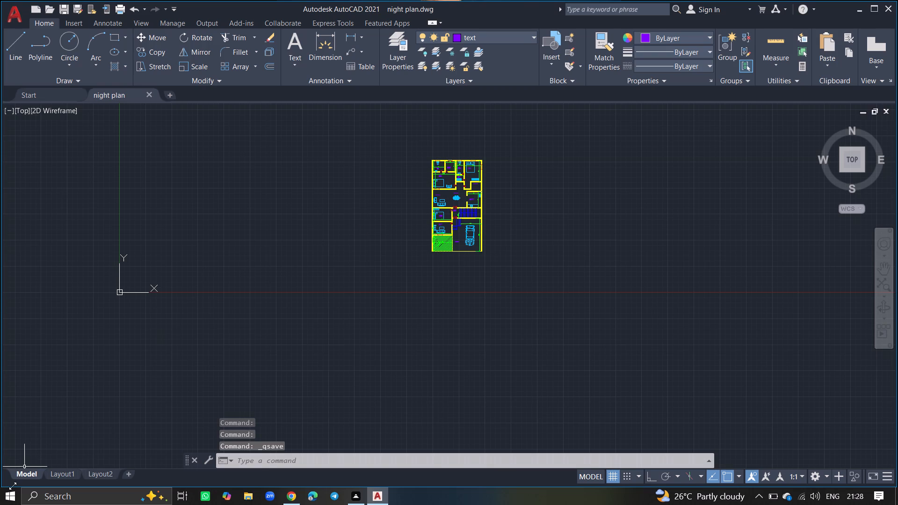
Switch from model space to Layout1.
click(55, 476)
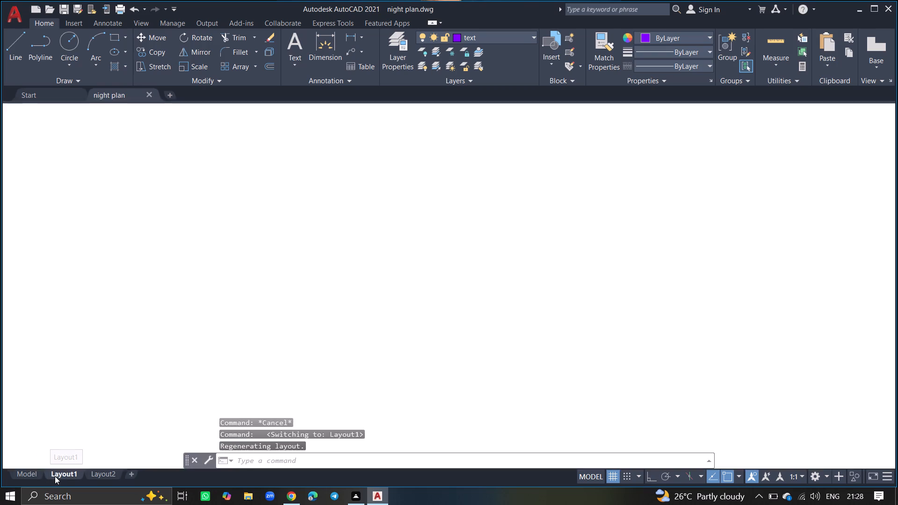
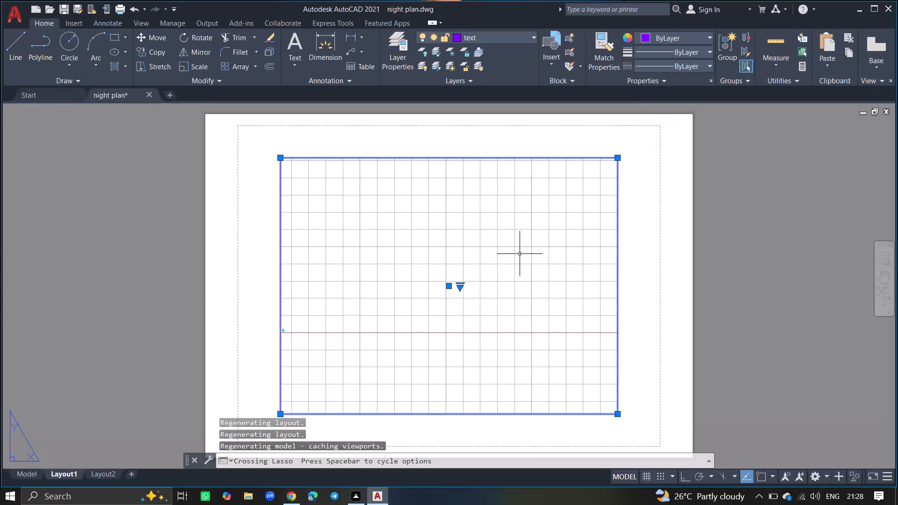
Delete the existing viewport from Layout1.
key(Delete)
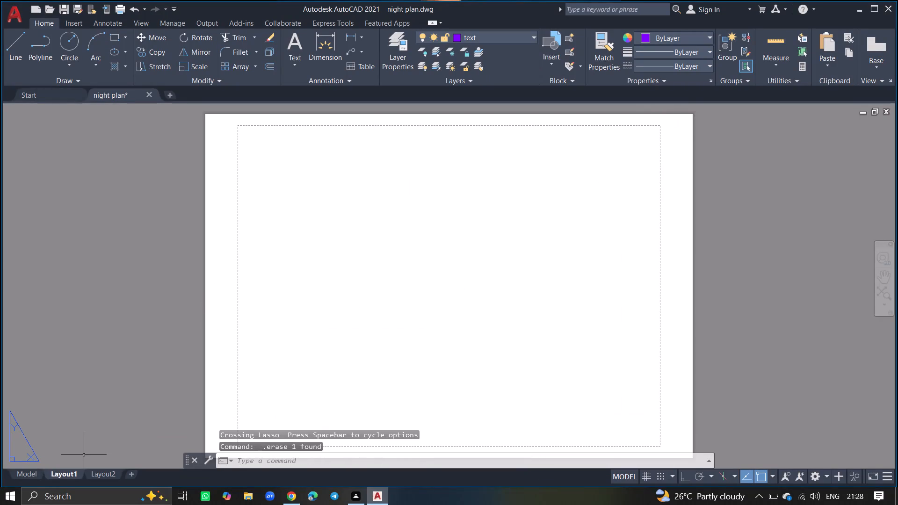
Modify the Layout1 page setup to use the DWG To PDF.pc3 plotter.
right_click(68, 476)
click(113, 404)
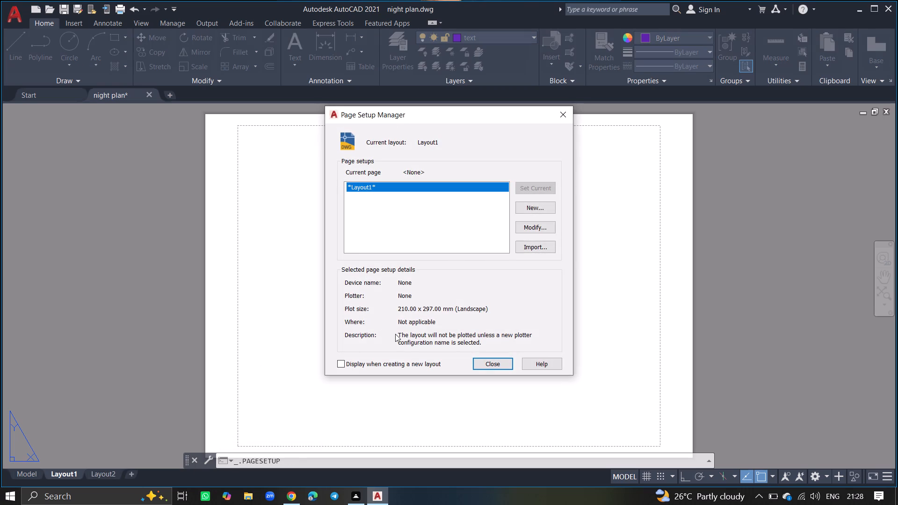
click(528, 224)
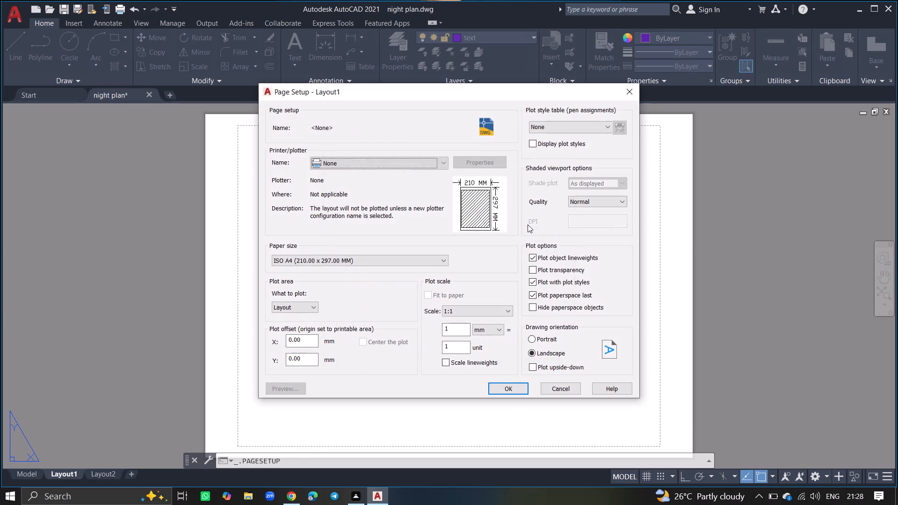
click(428, 164)
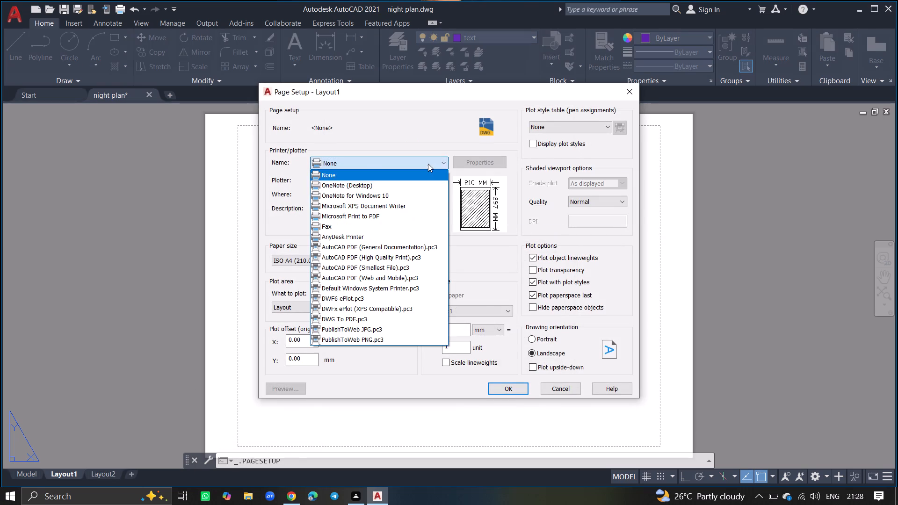
click(362, 320)
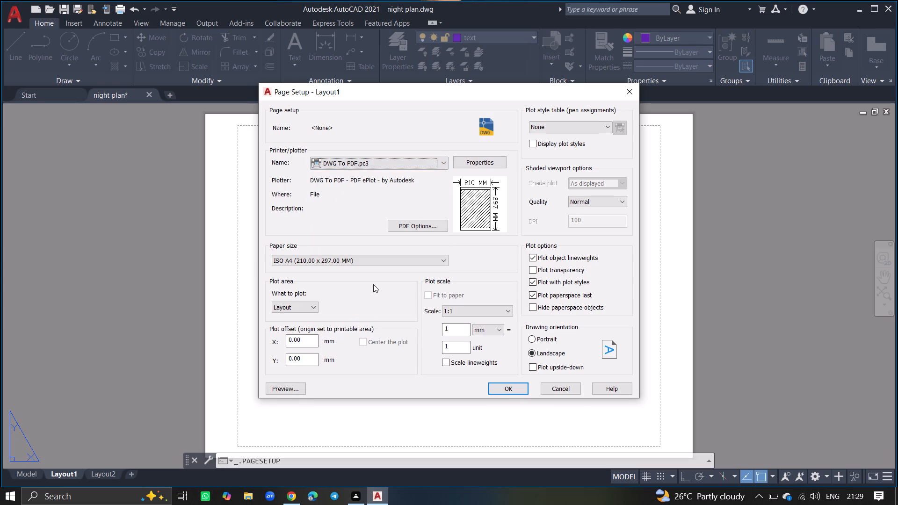
click(507, 390)
click(492, 367)
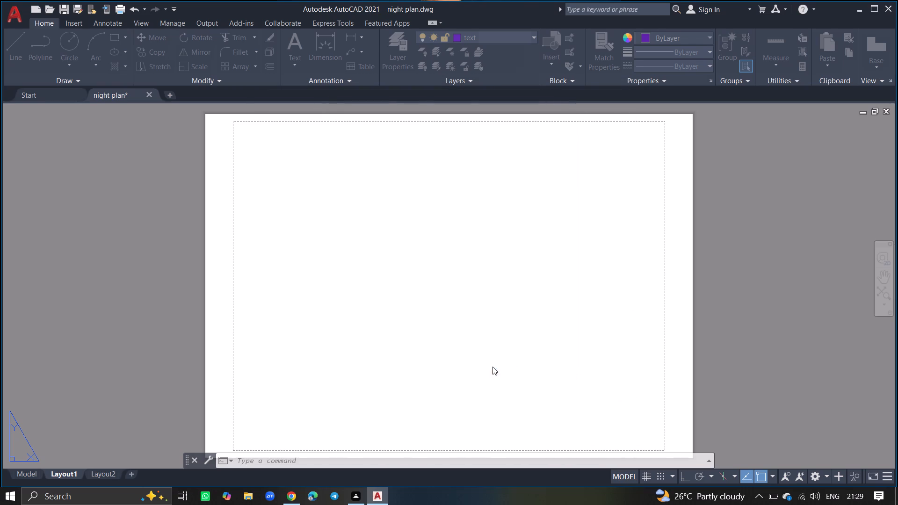
Create a rectangular MVIEW viewport covering nearly the whole printable area of the Layout1 sheet.
text(MVIEW)
key(Return)
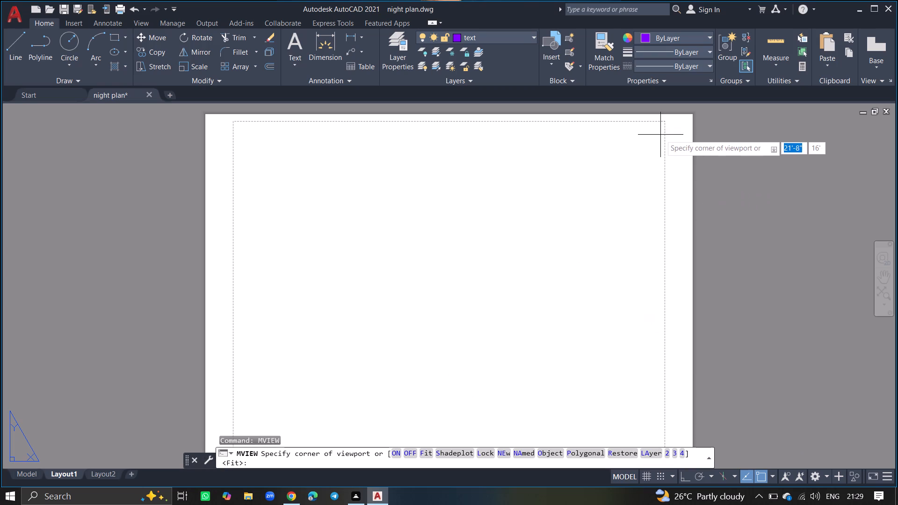
drag(666, 123, 577, 201)
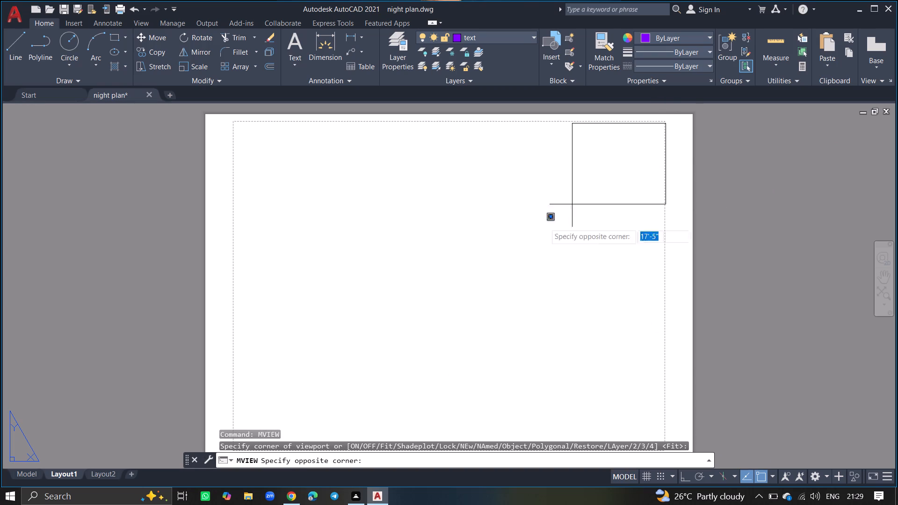
click(215, 433)
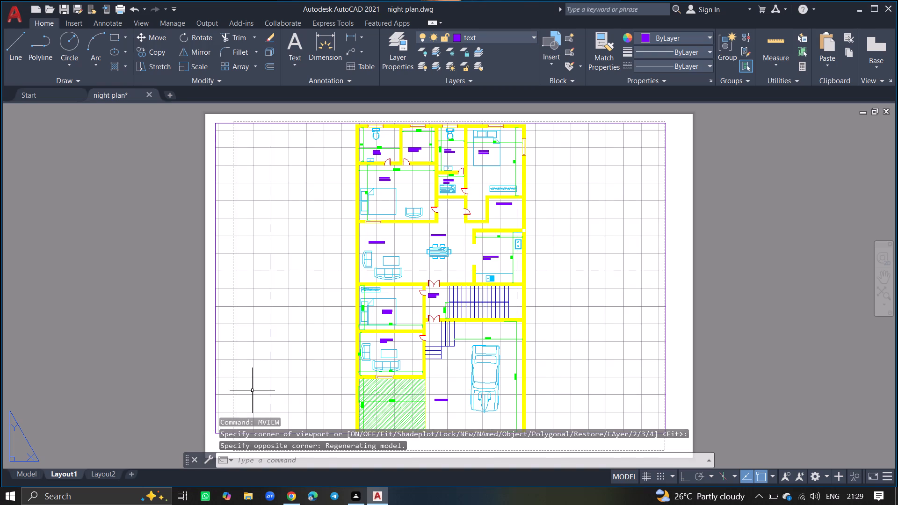
Activate model space inside the new viewport, turn ortho on and switch the grid display off.
double_click(252, 390)
key(F8)
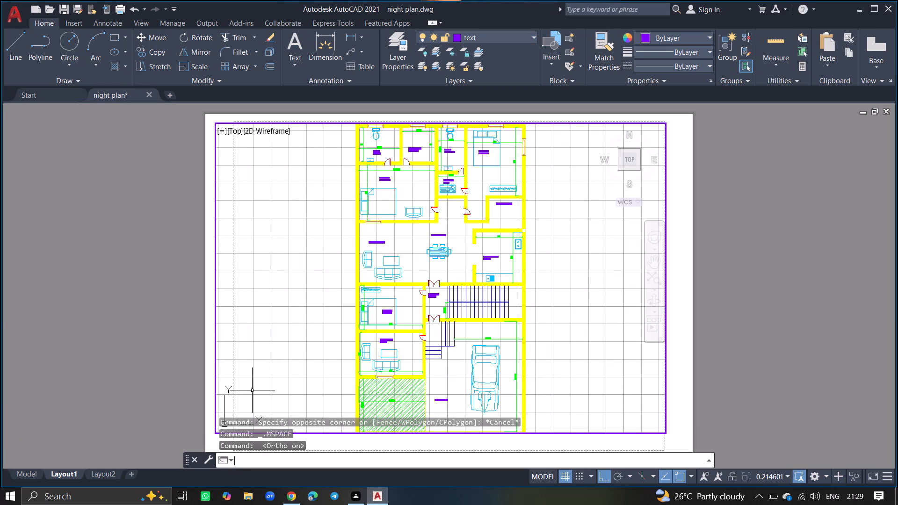
key(F7)
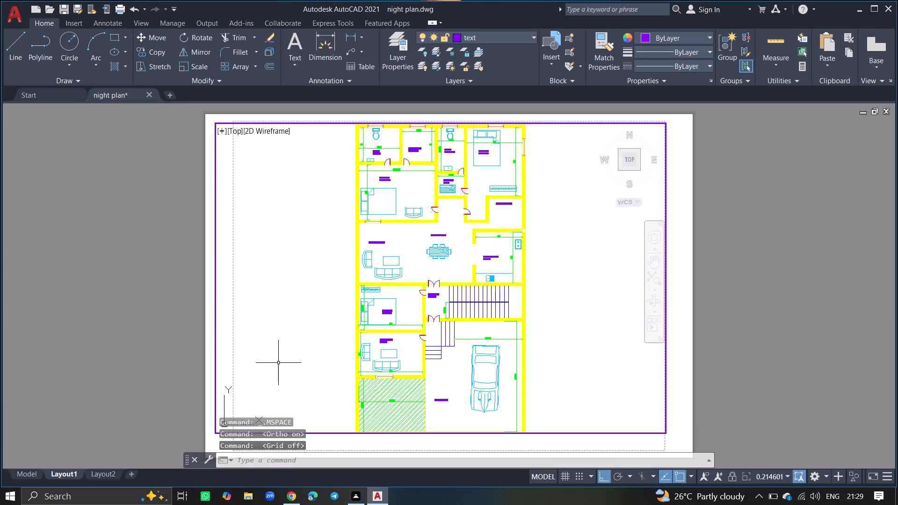
Plot Layout1 to PDF on the Desktop as night plan-Layout1.pdf and minimise the opened PDF.
key(ctrl+p)
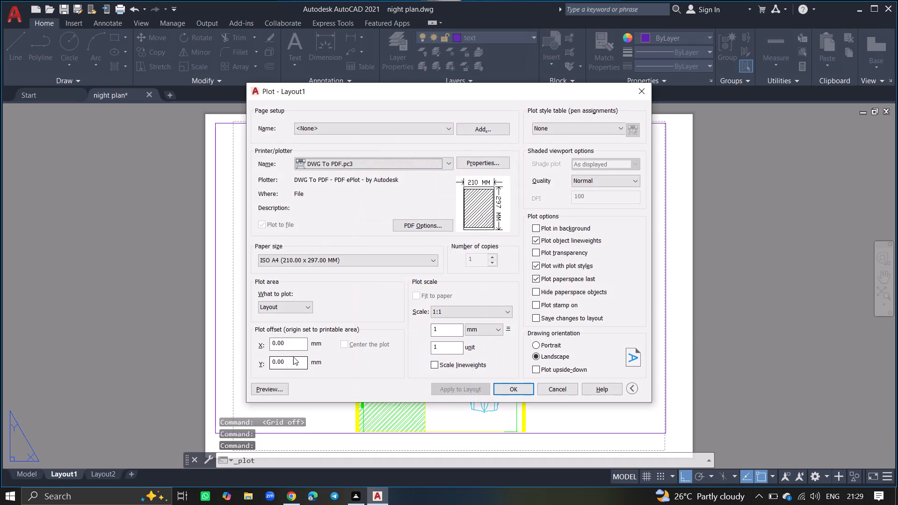
click(501, 385)
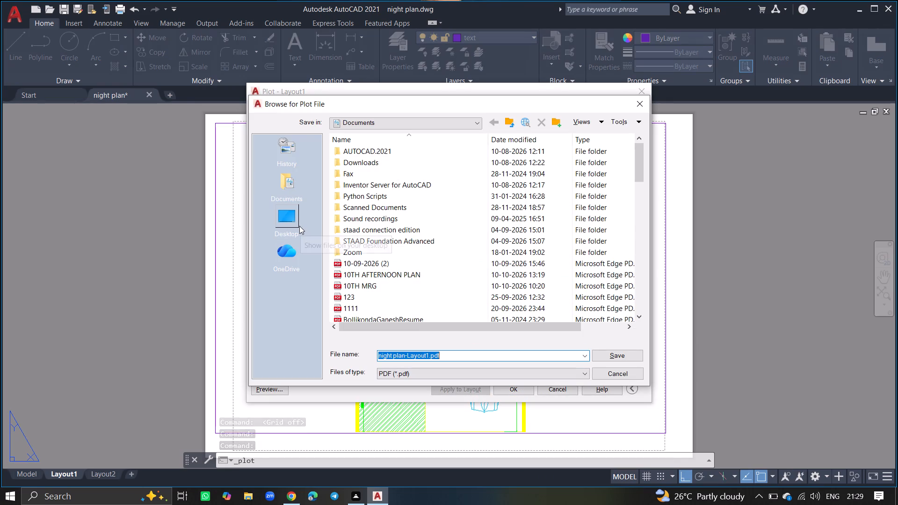
click(299, 226)
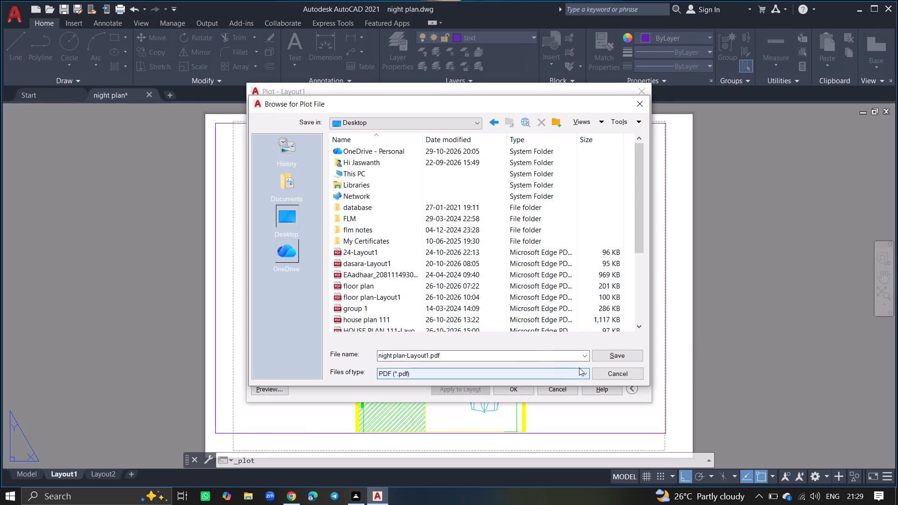
click(613, 358)
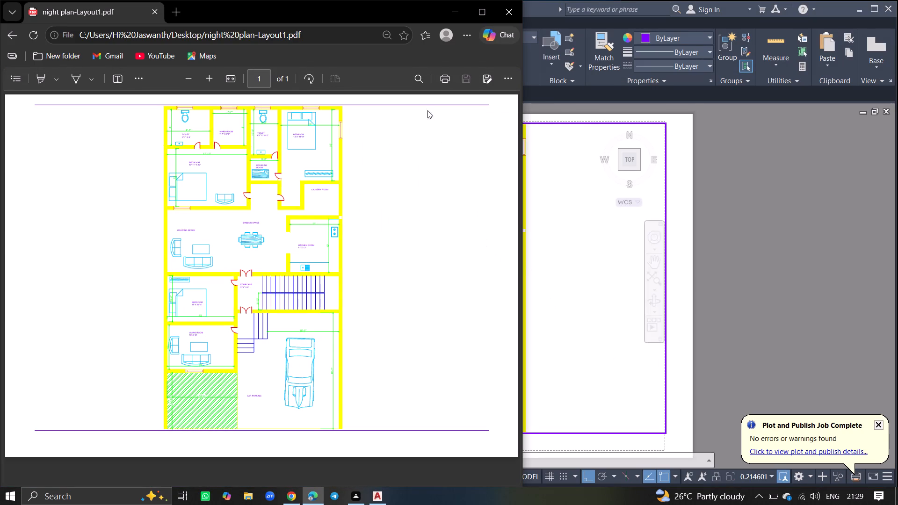
click(455, 11)
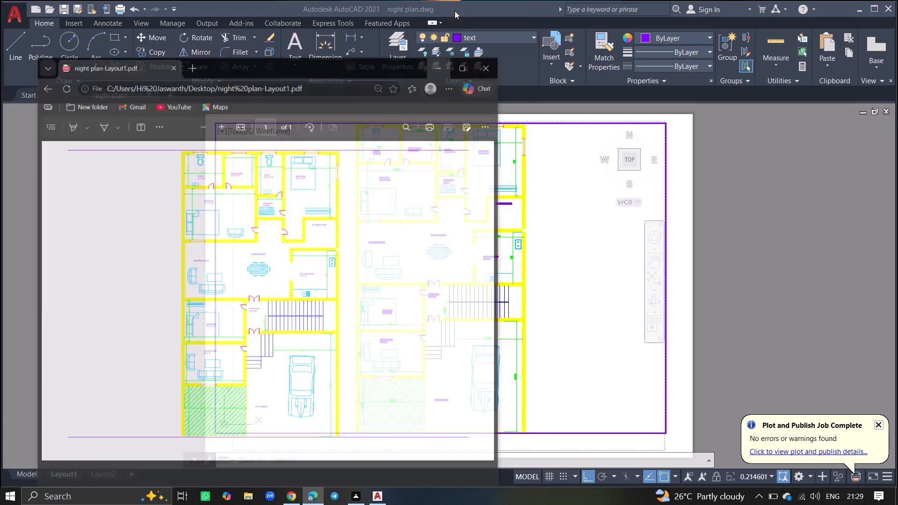